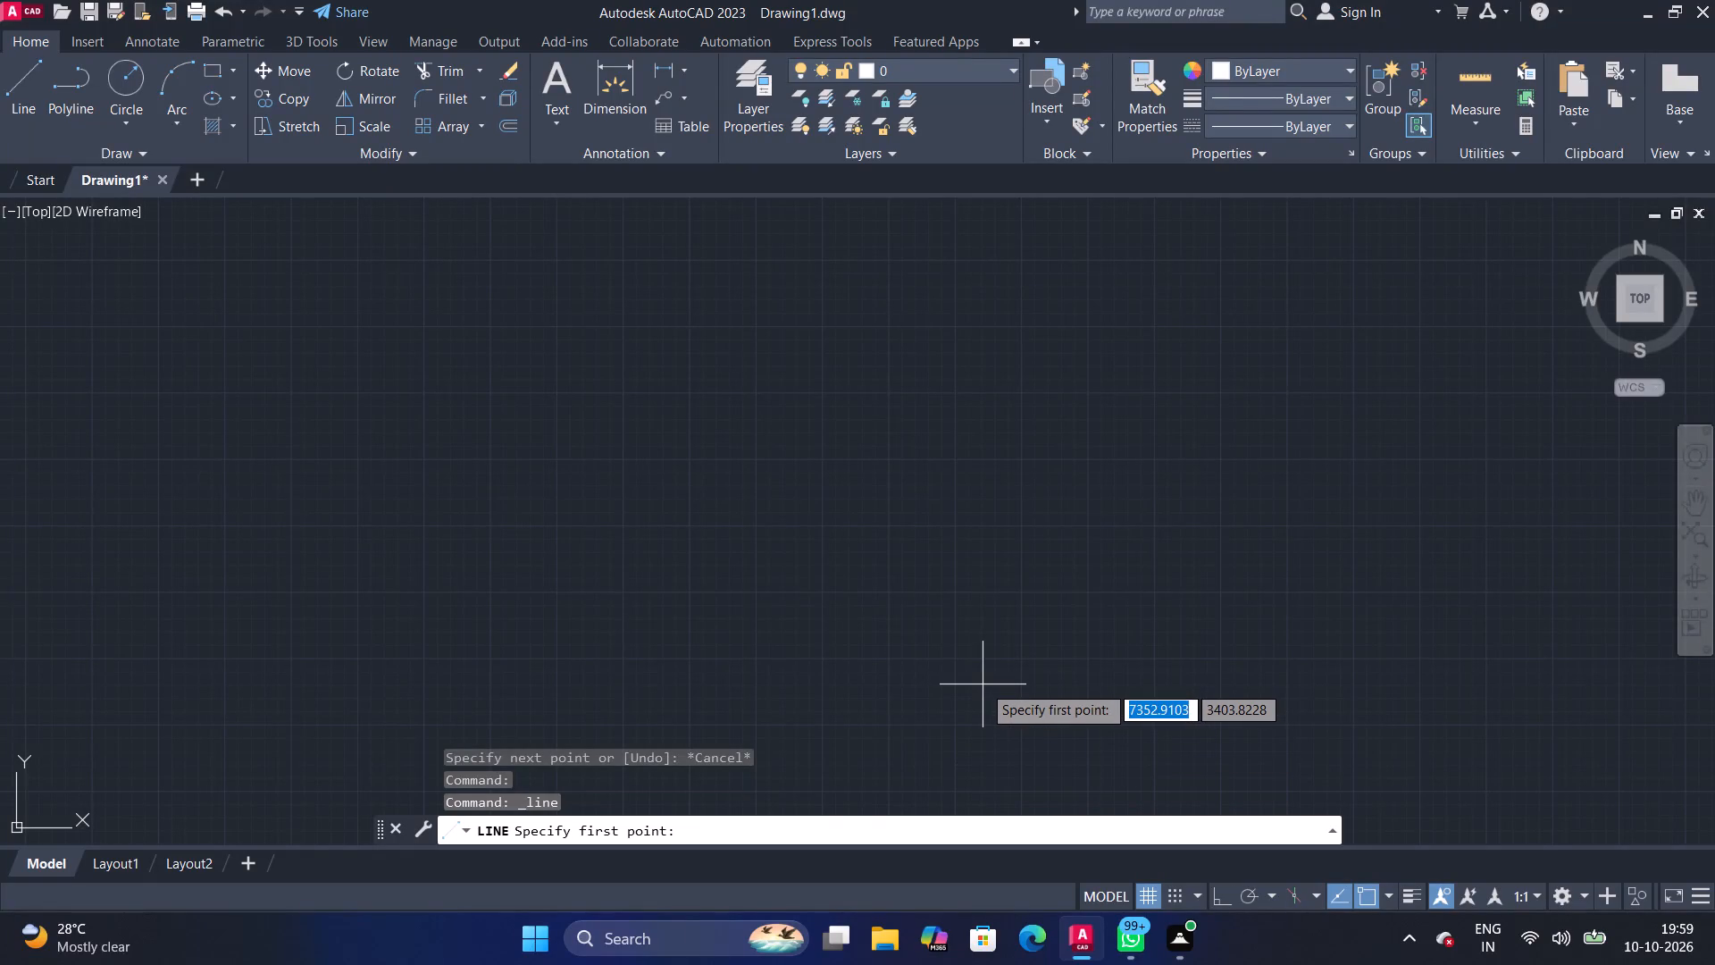
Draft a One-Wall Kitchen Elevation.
Turn on command logging with LOGFILEON.
text(lo)
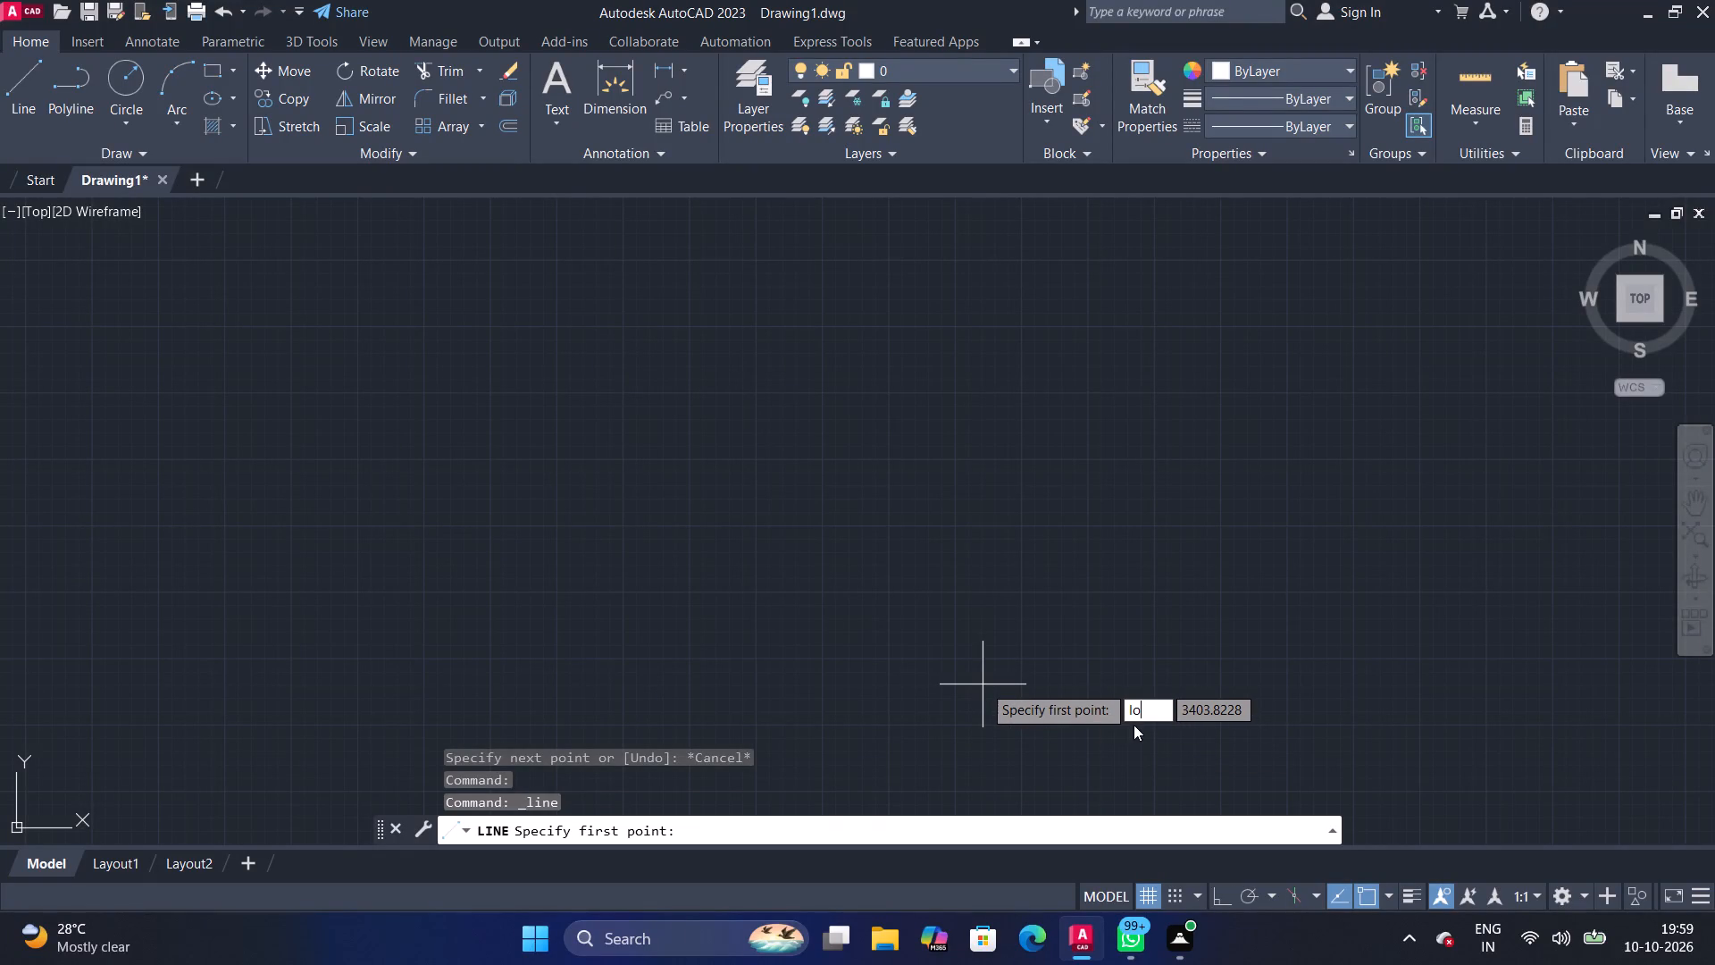
key(Escape)
text(lo)
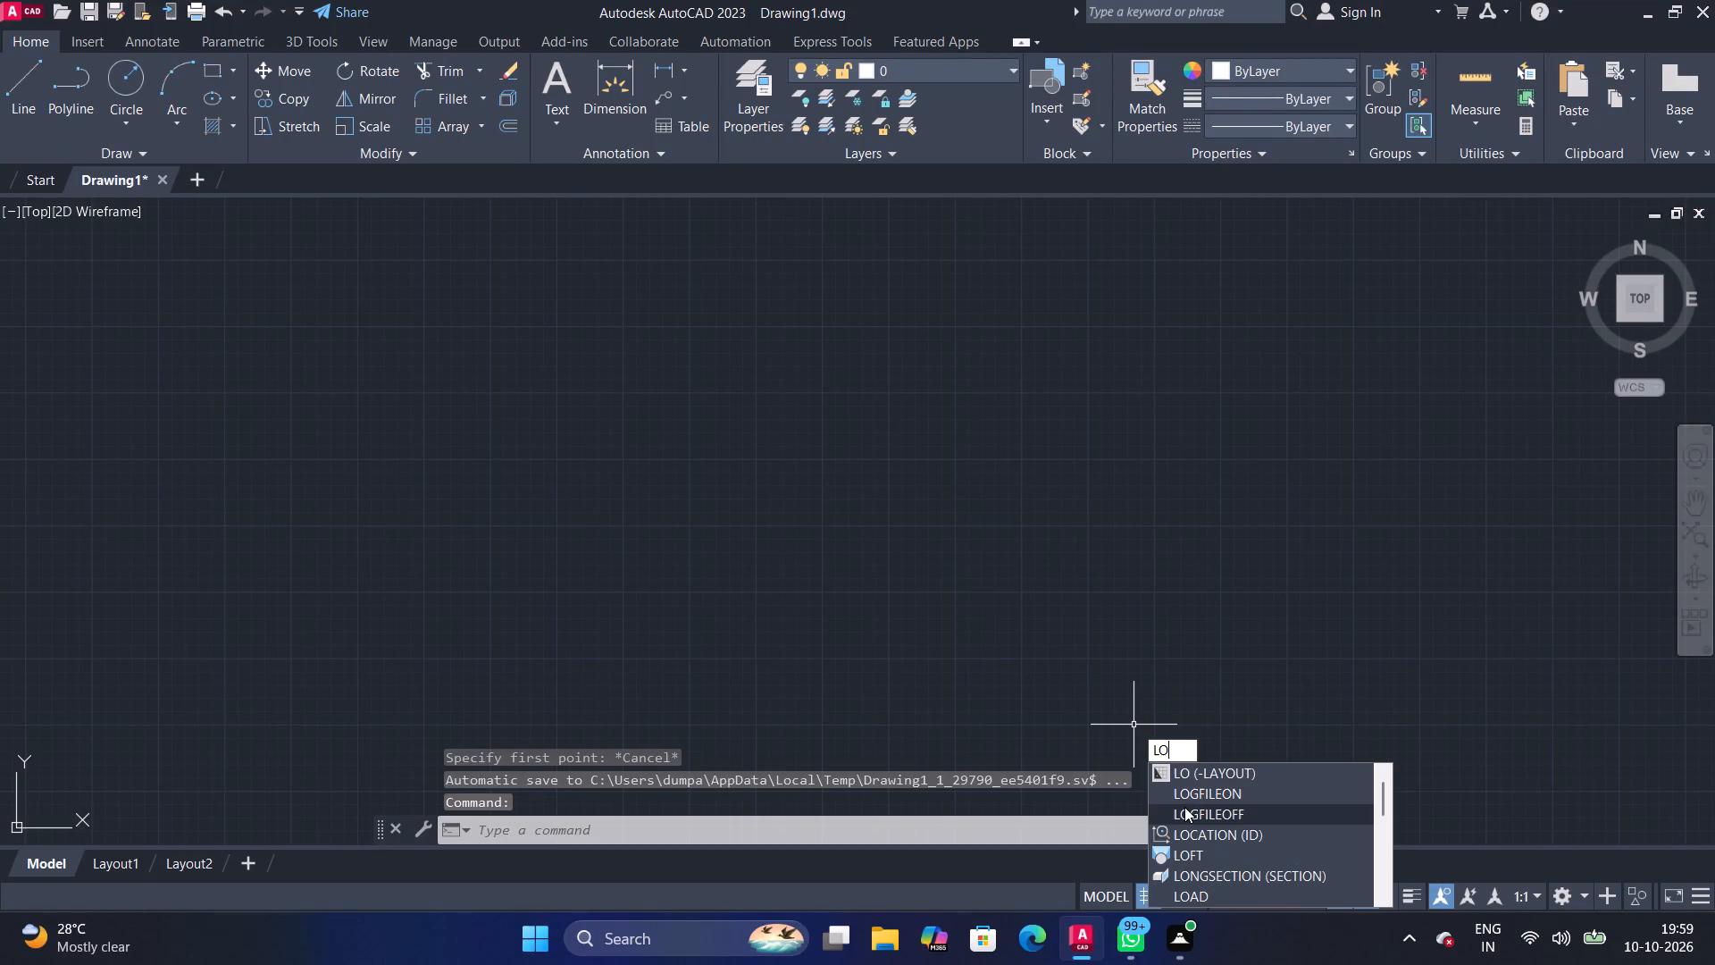
click(1192, 801)
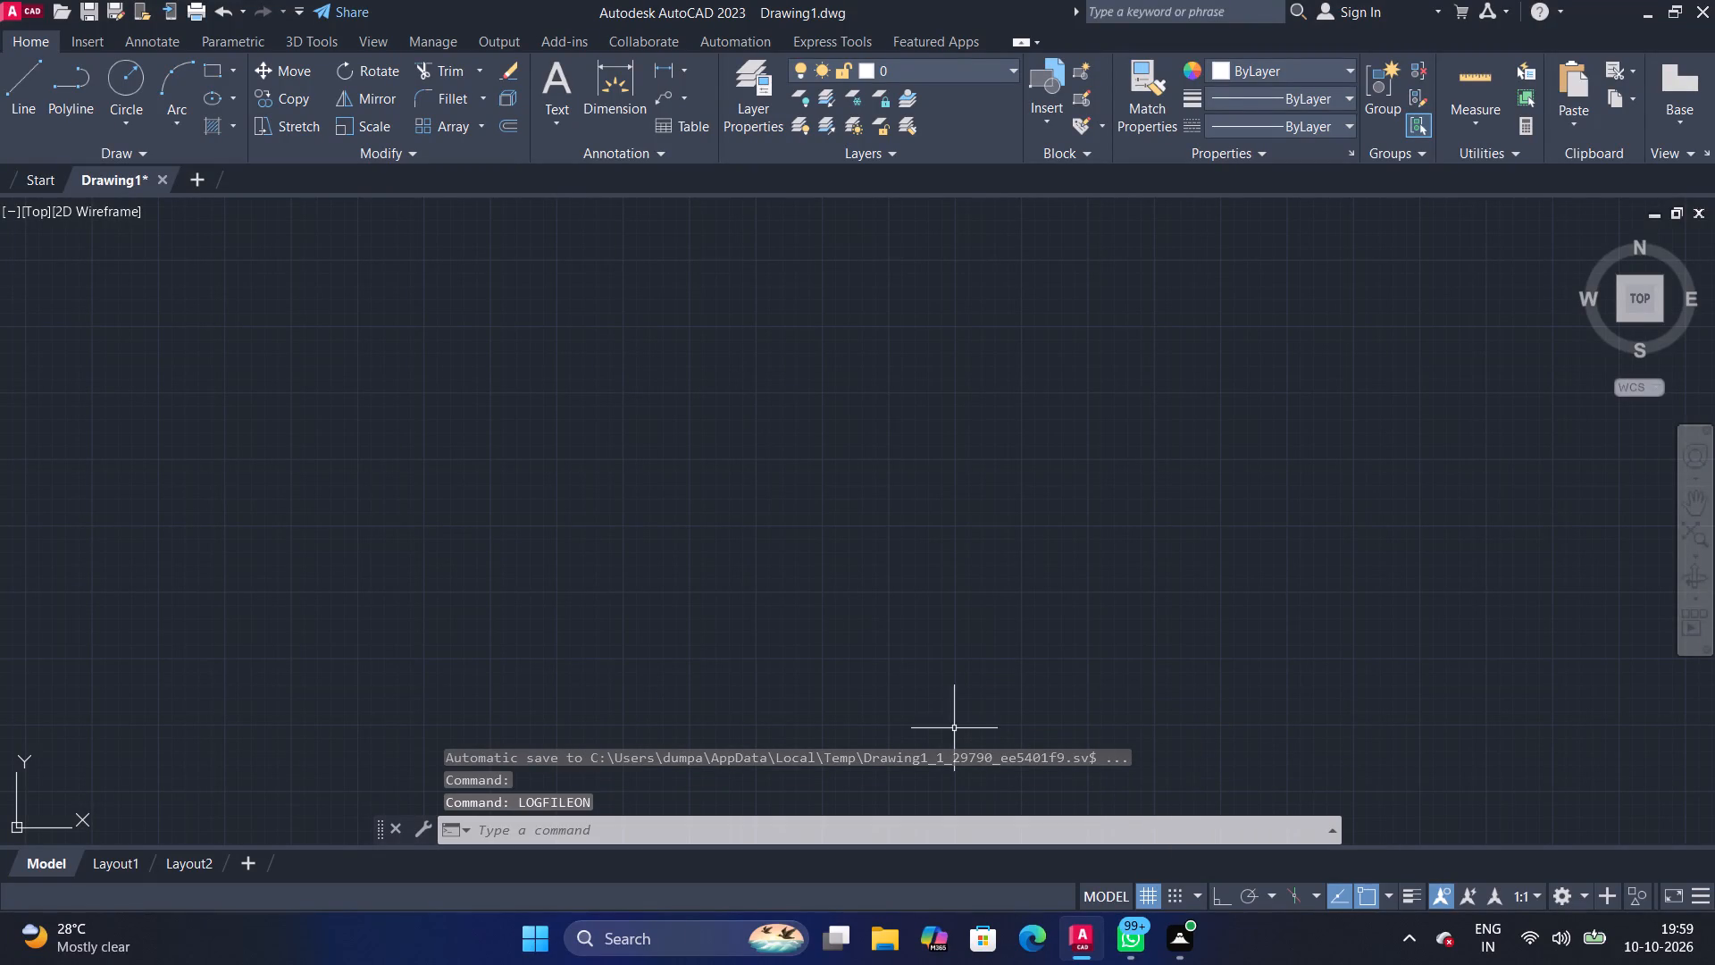
Turn on Ortho mode for straight horizontal and vertical drawing.
click(28, 93)
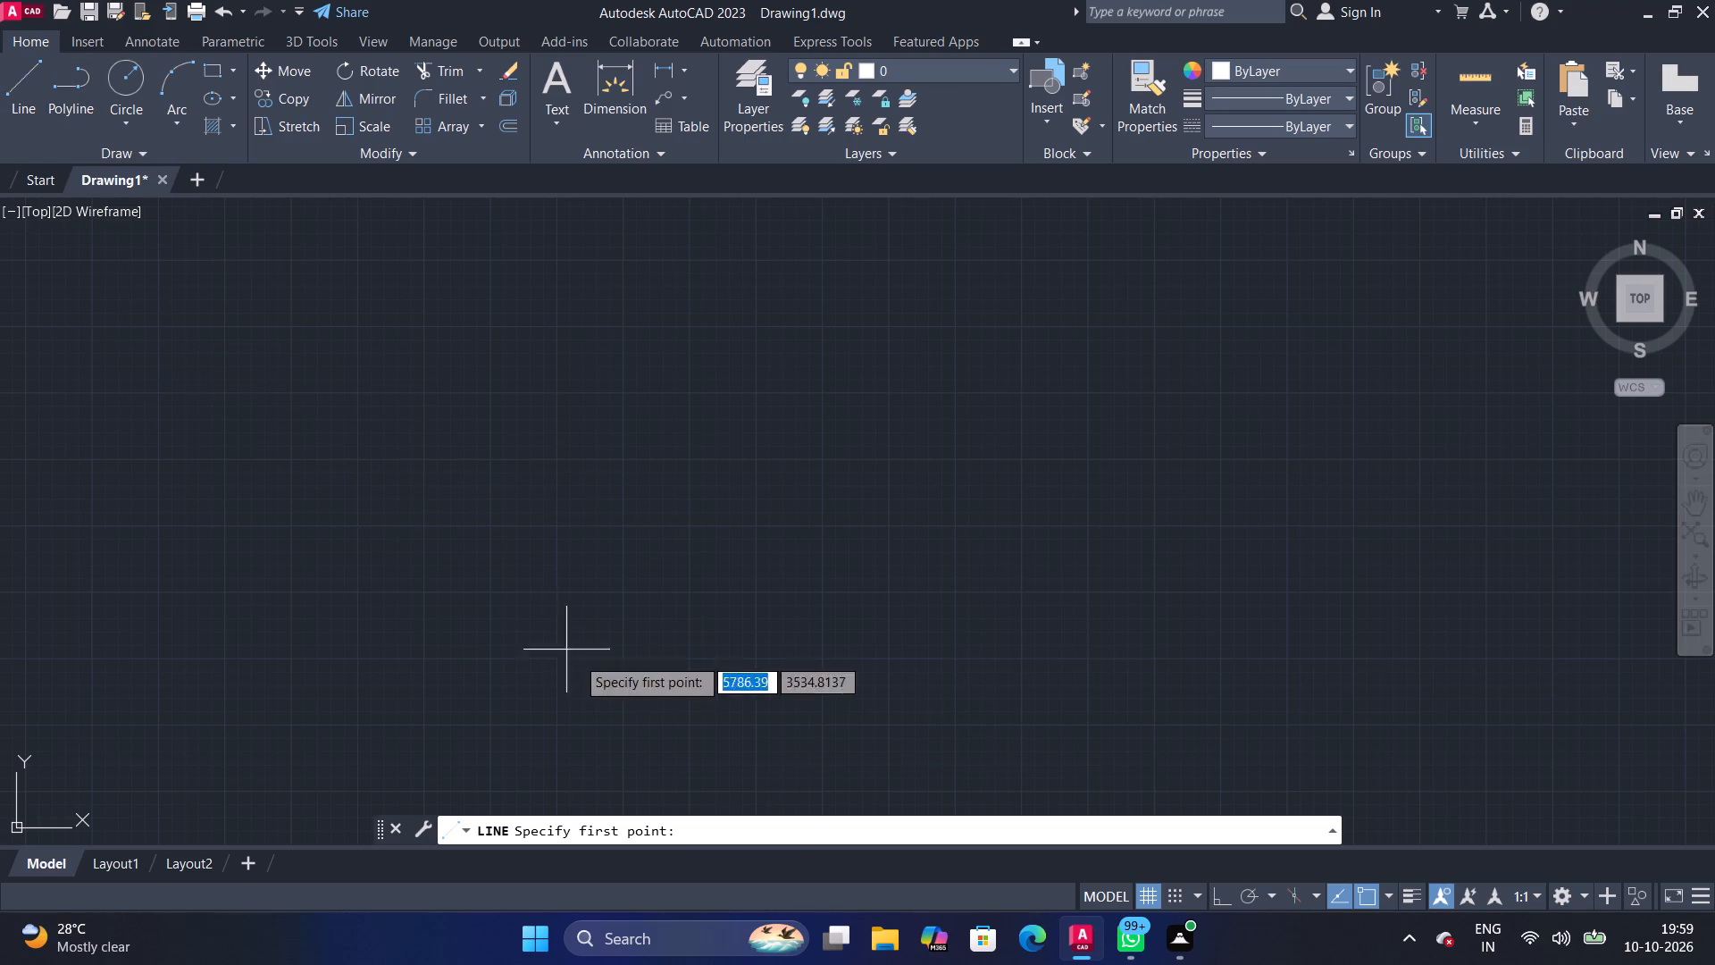
click(1217, 900)
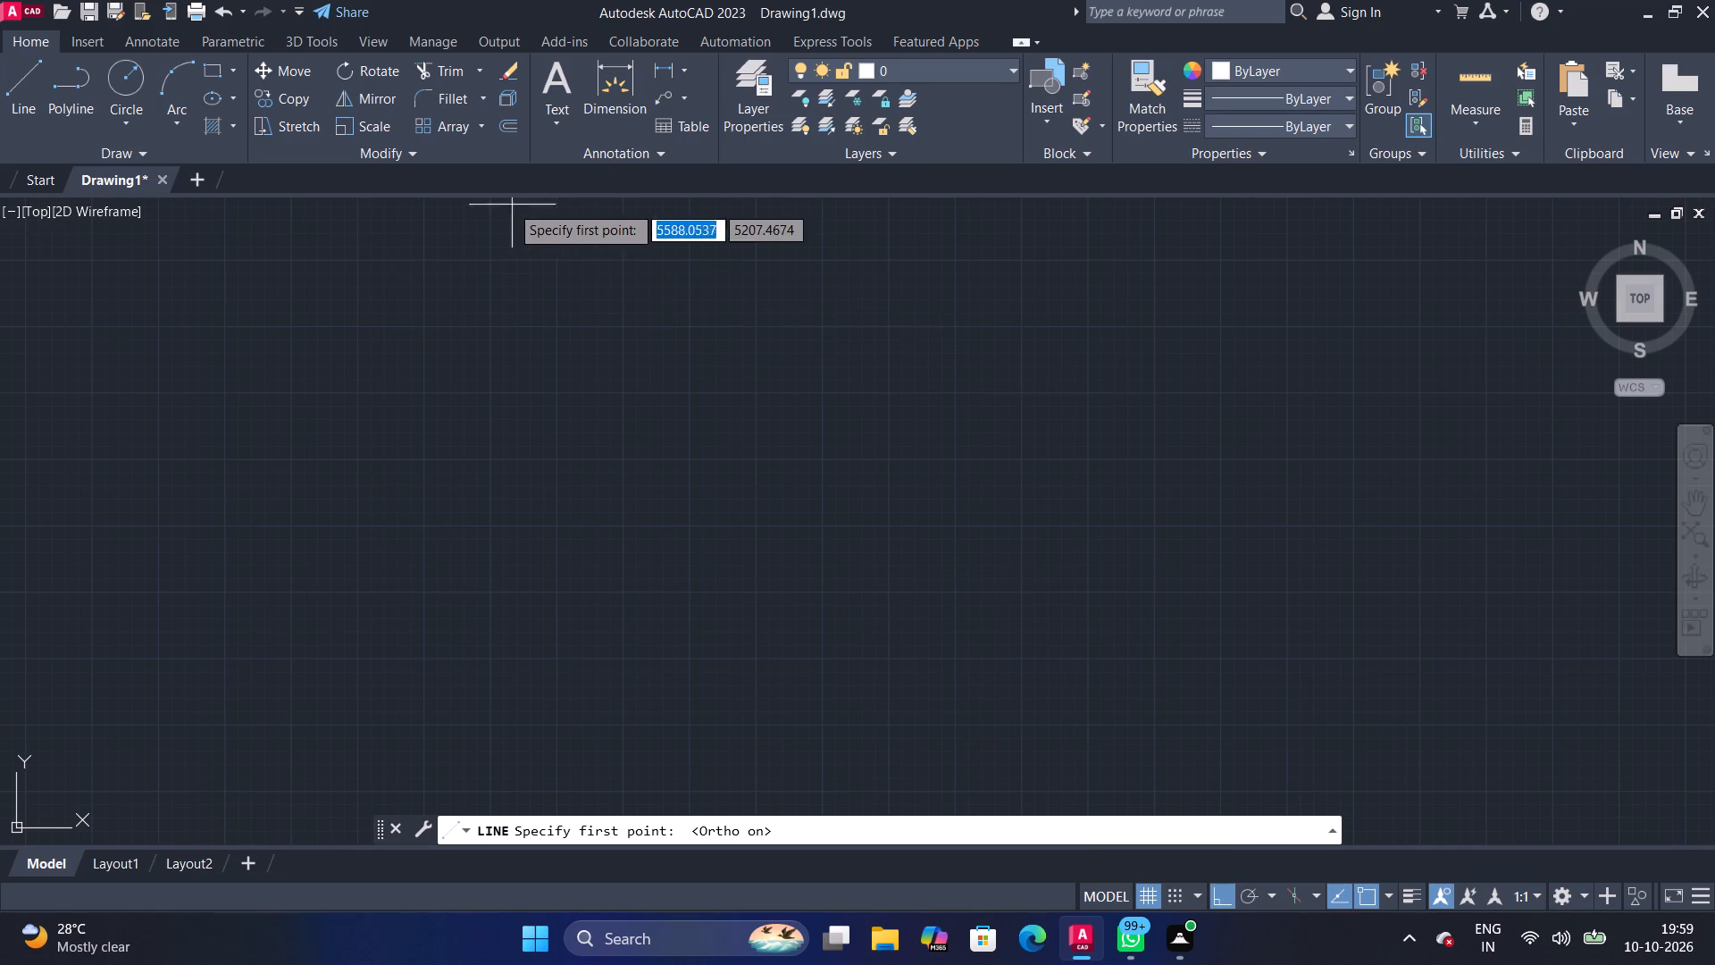
Draw a large rectangle as the outer outline in the empty drawing area.
click(215, 76)
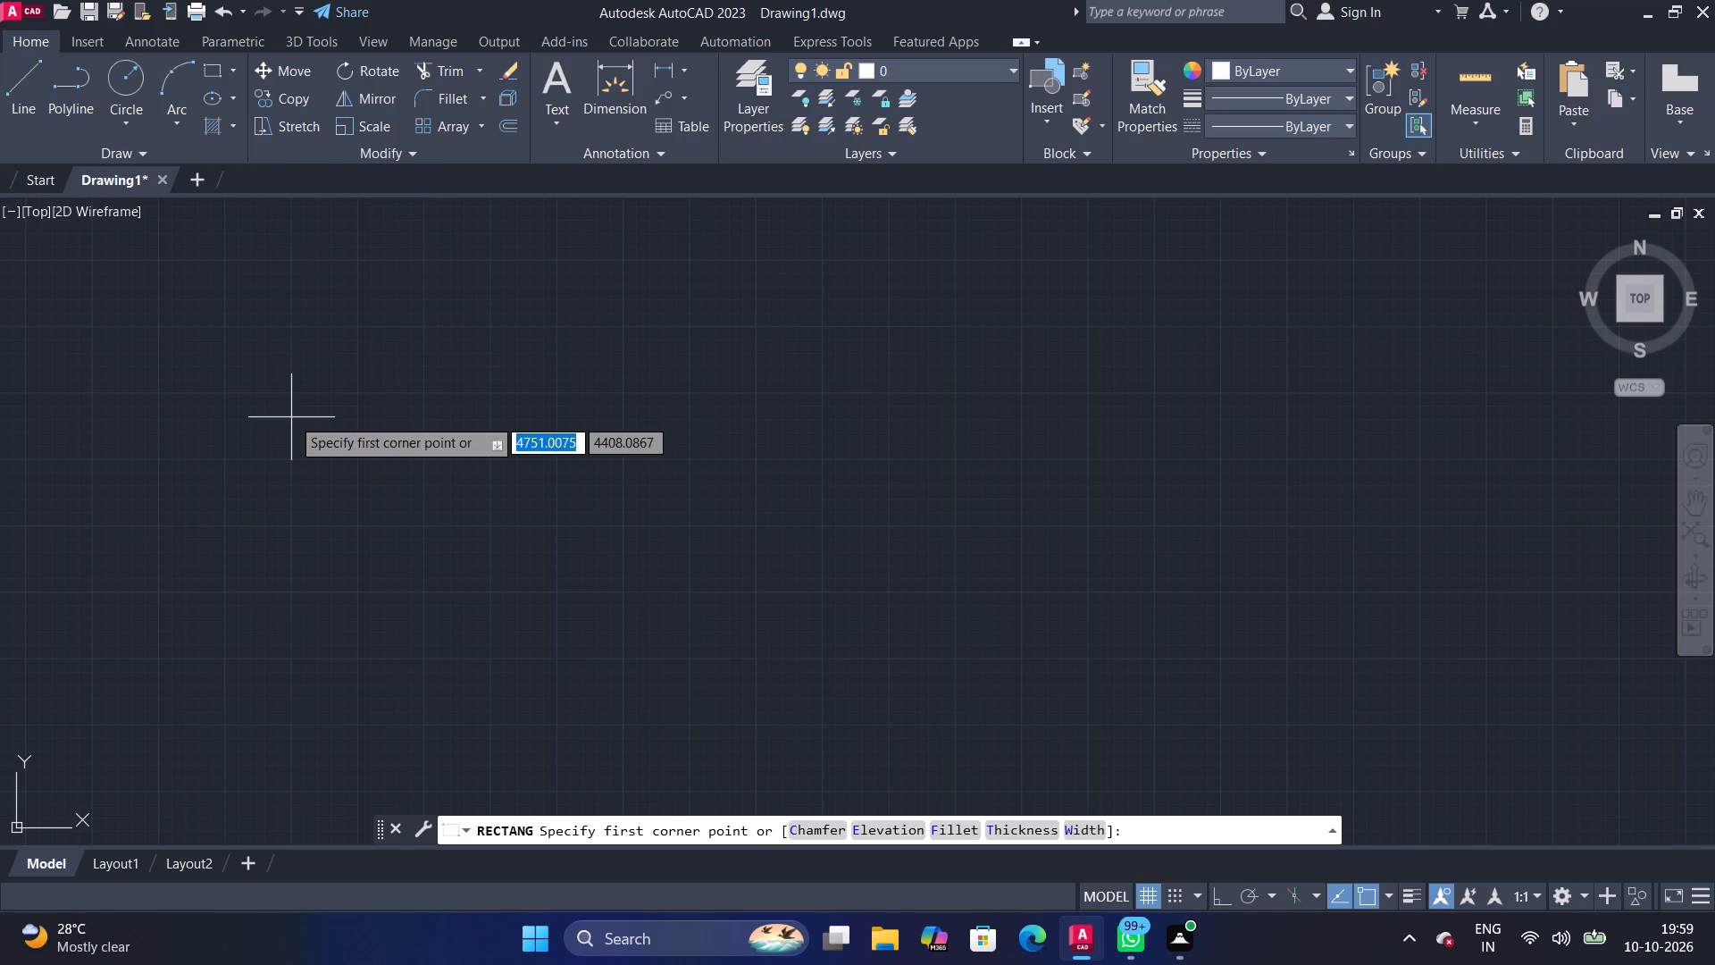
click(334, 240)
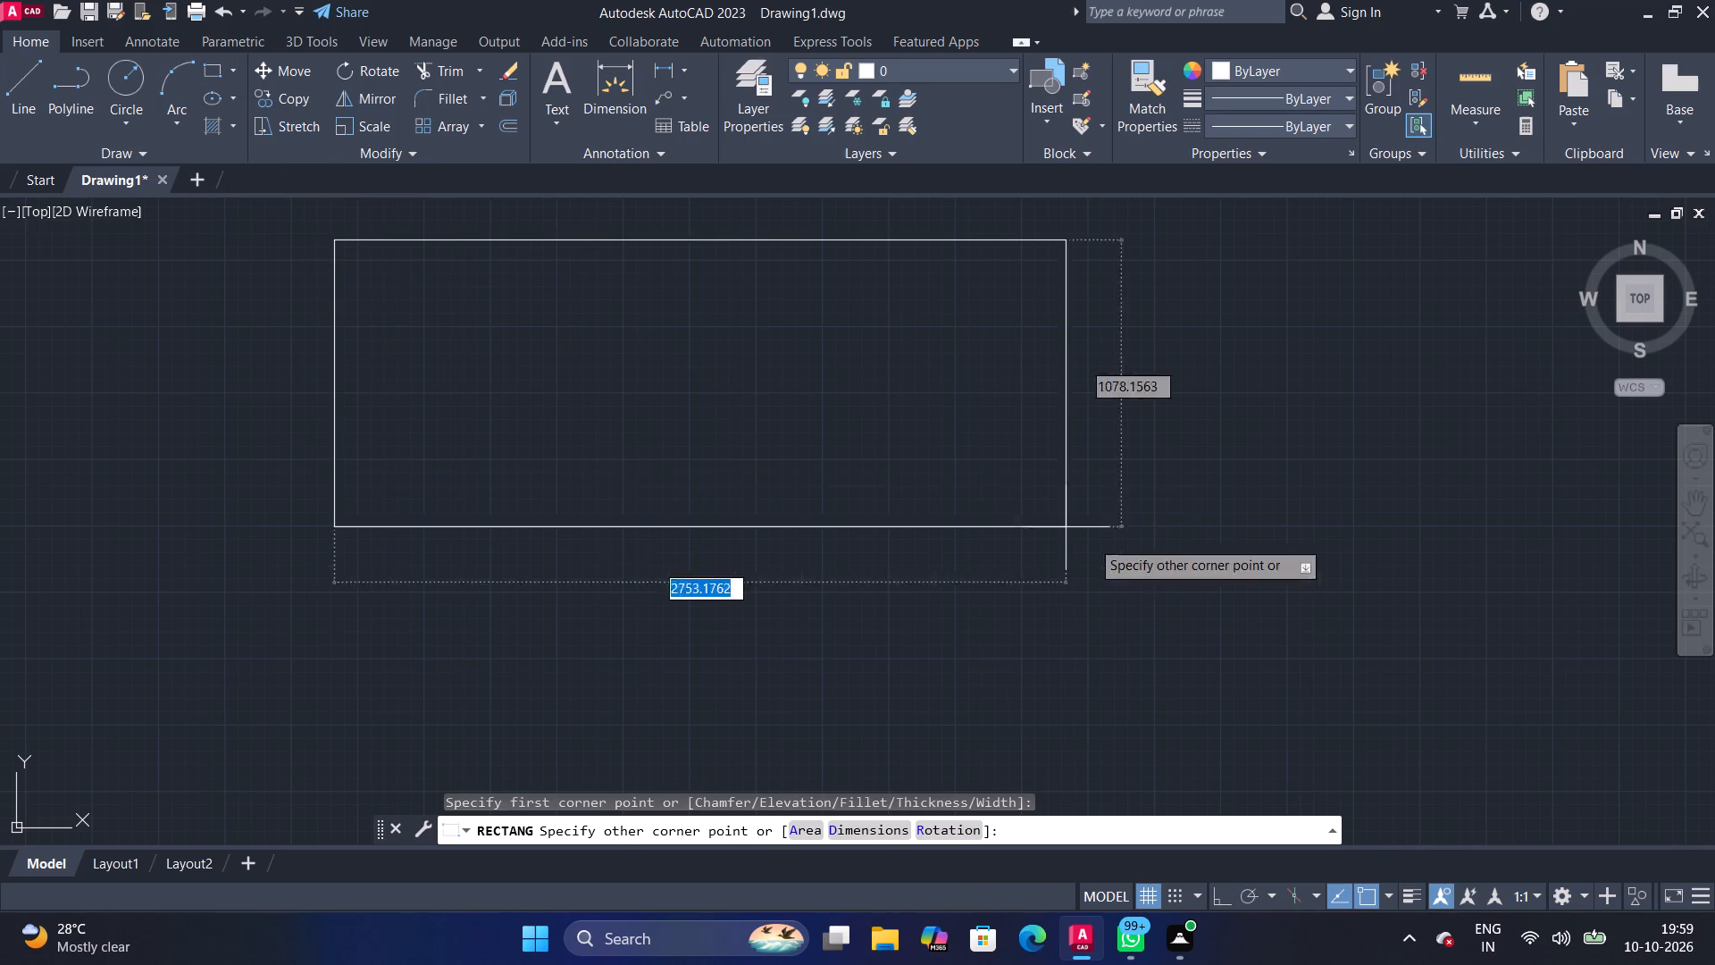
click(1298, 759)
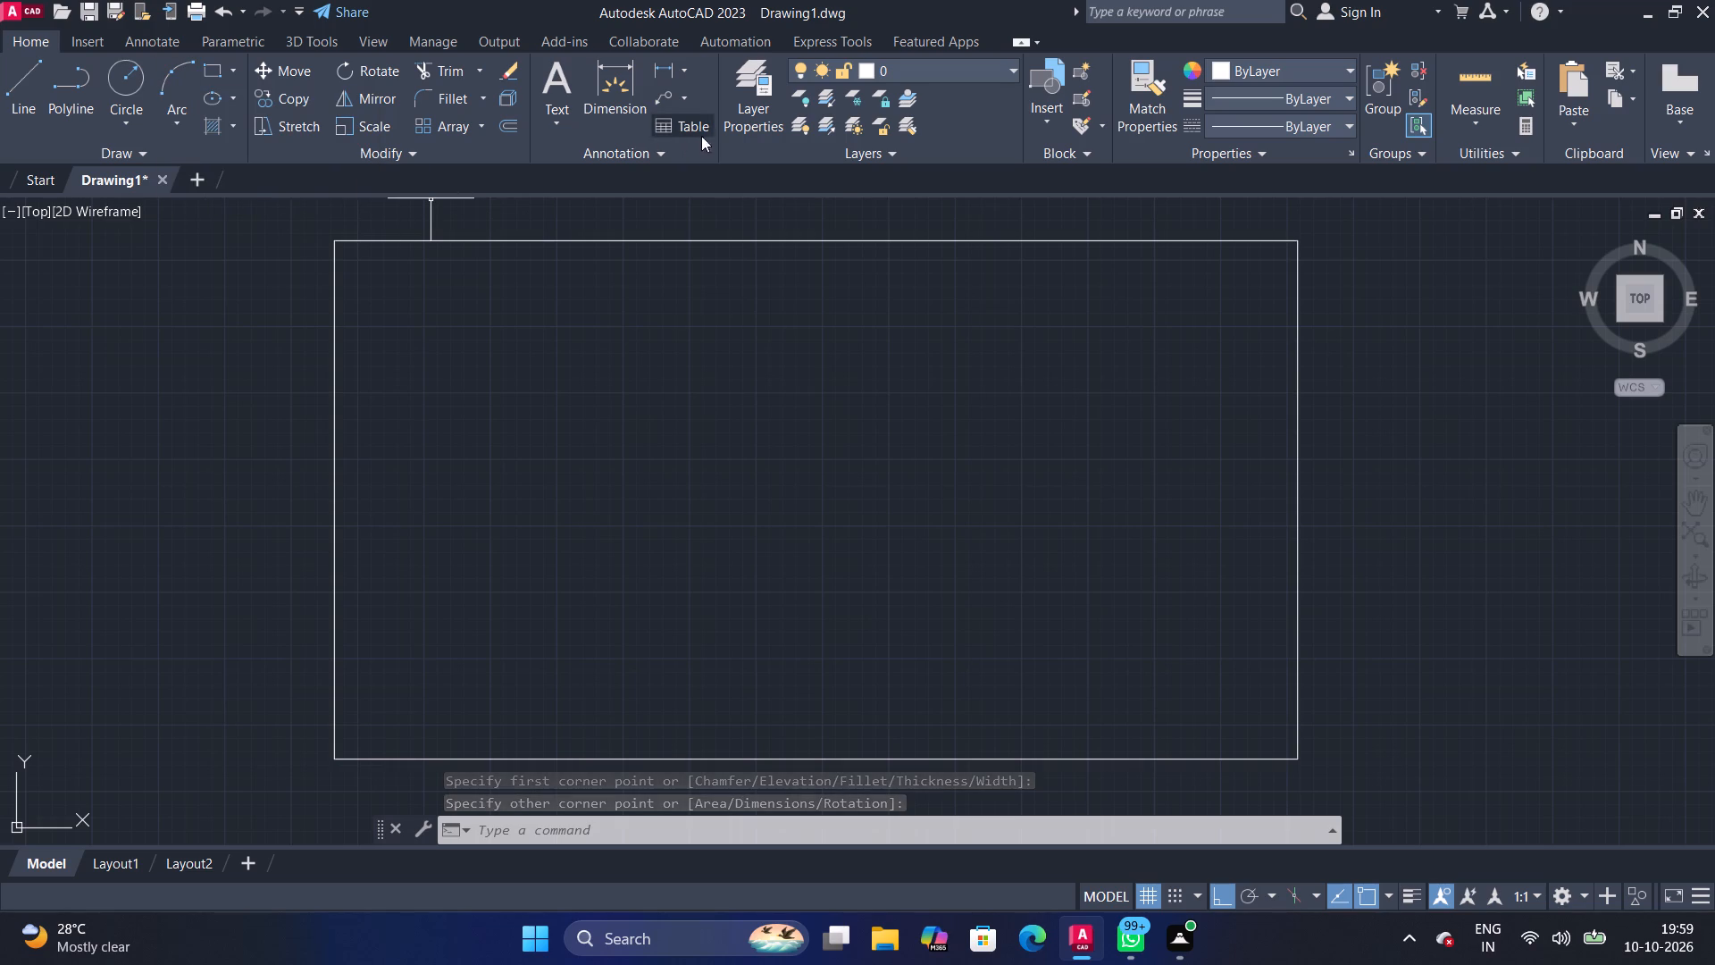
Explode the outer rectangle into separate lines.
click(499, 241)
key(e)
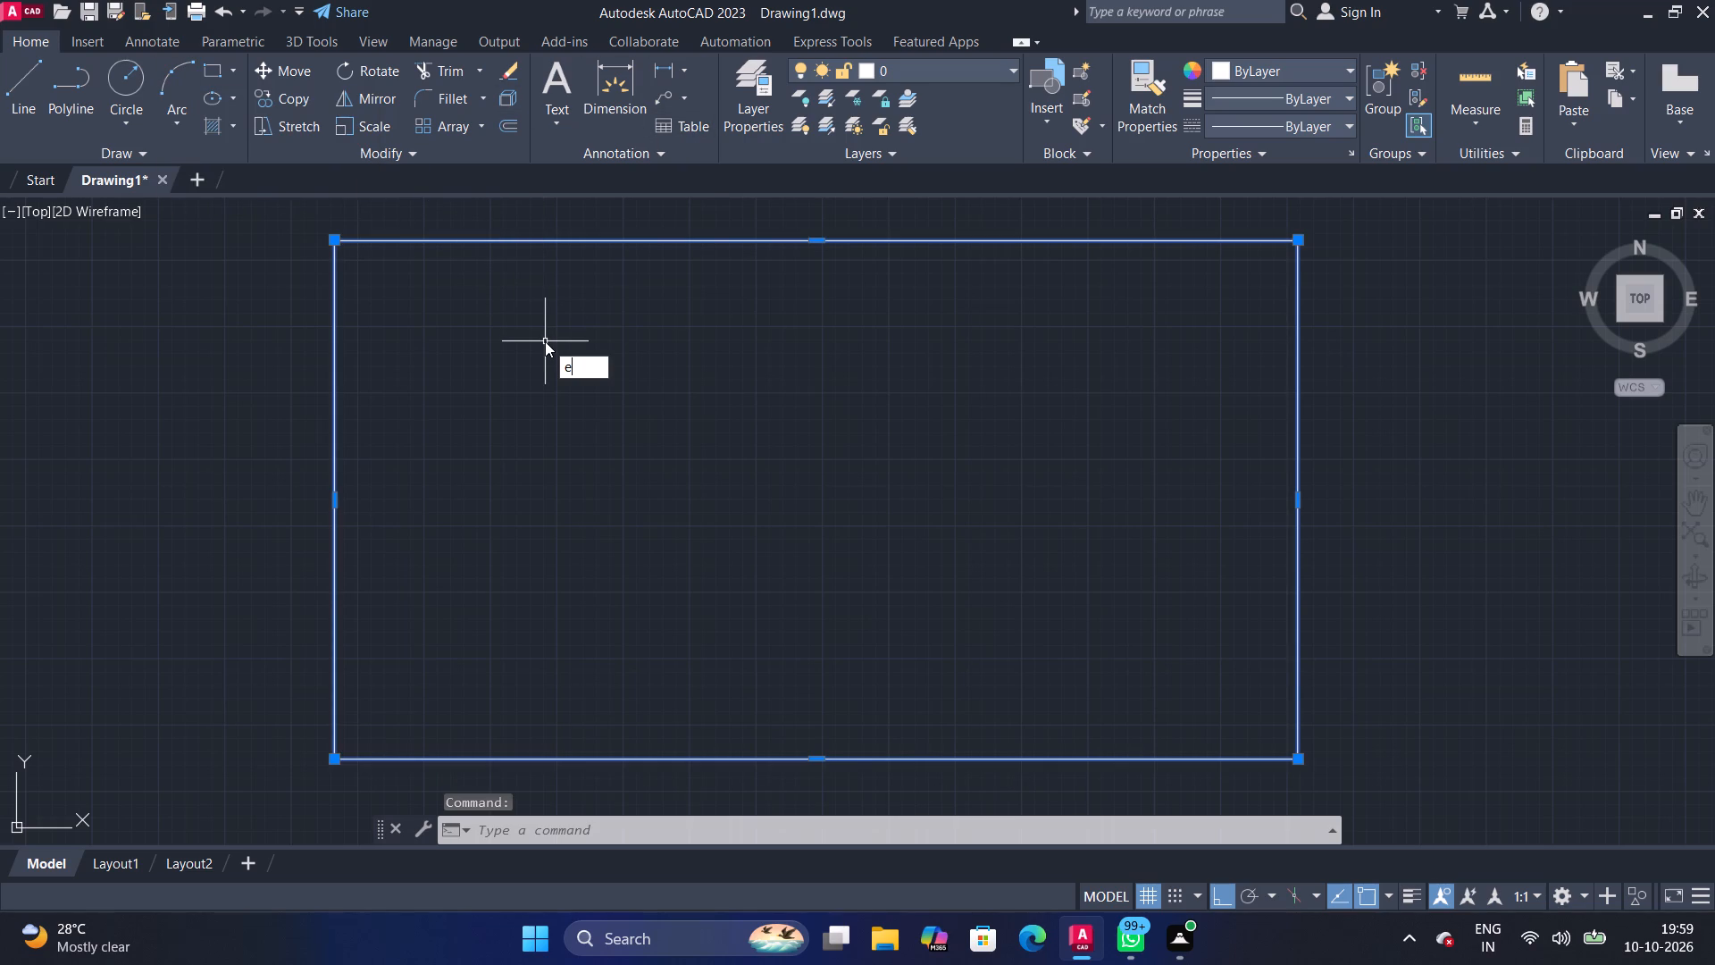
click(619, 415)
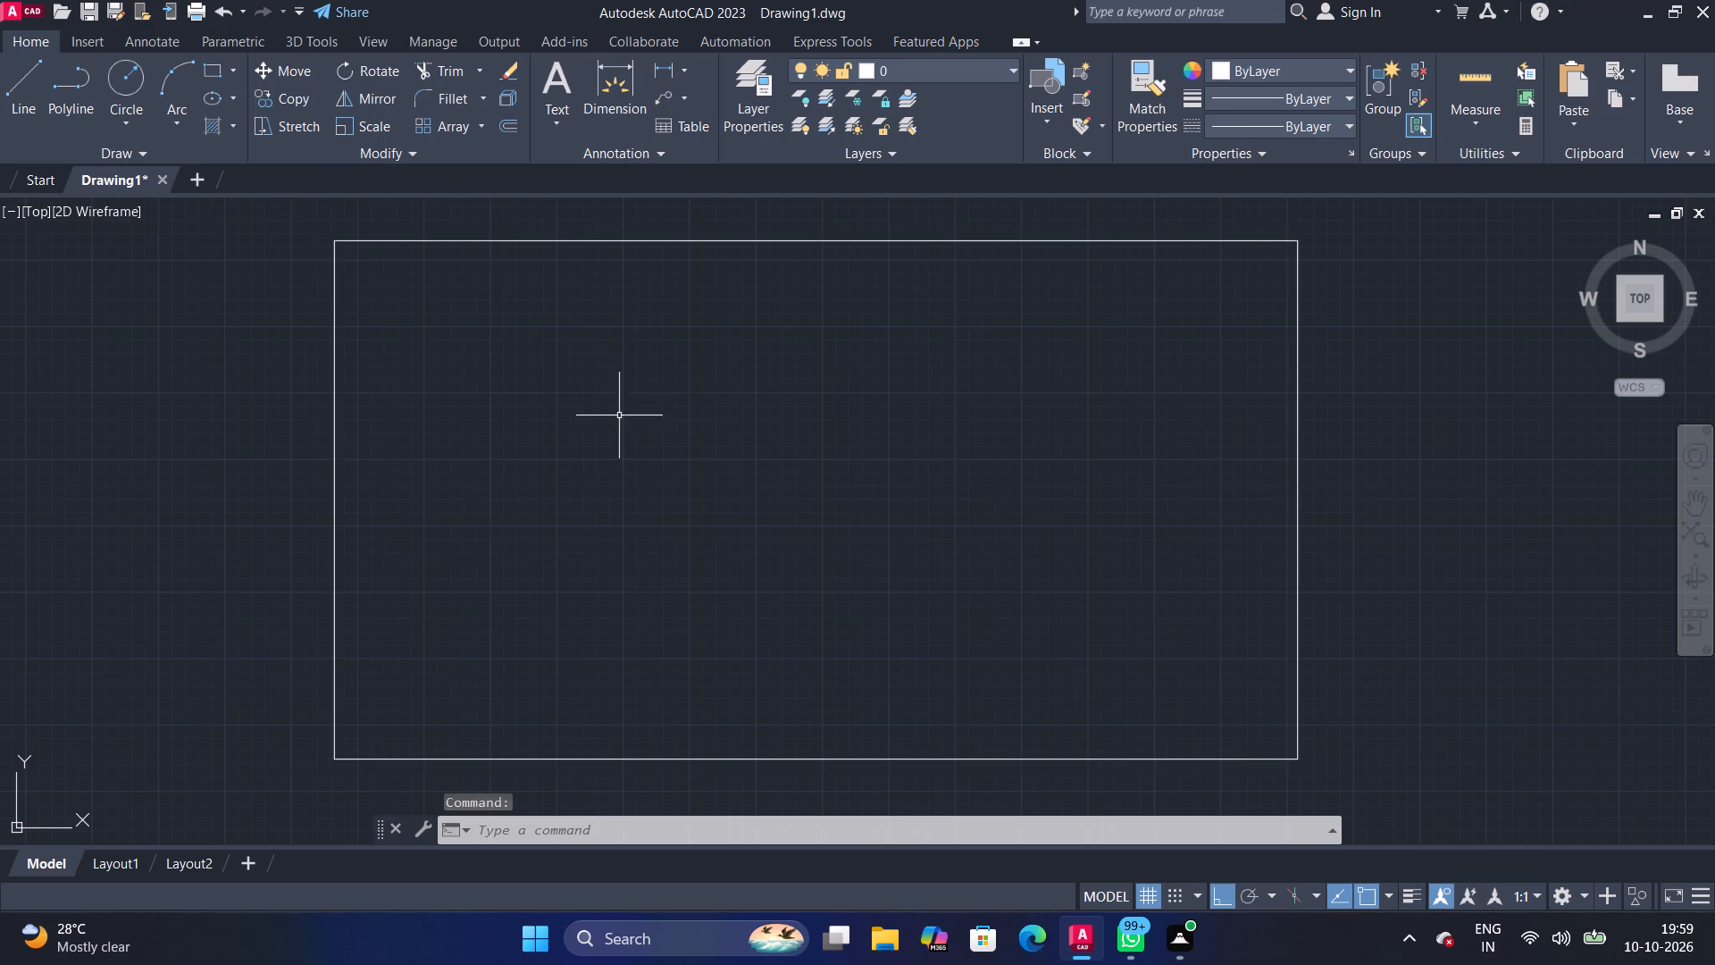
click(581, 241)
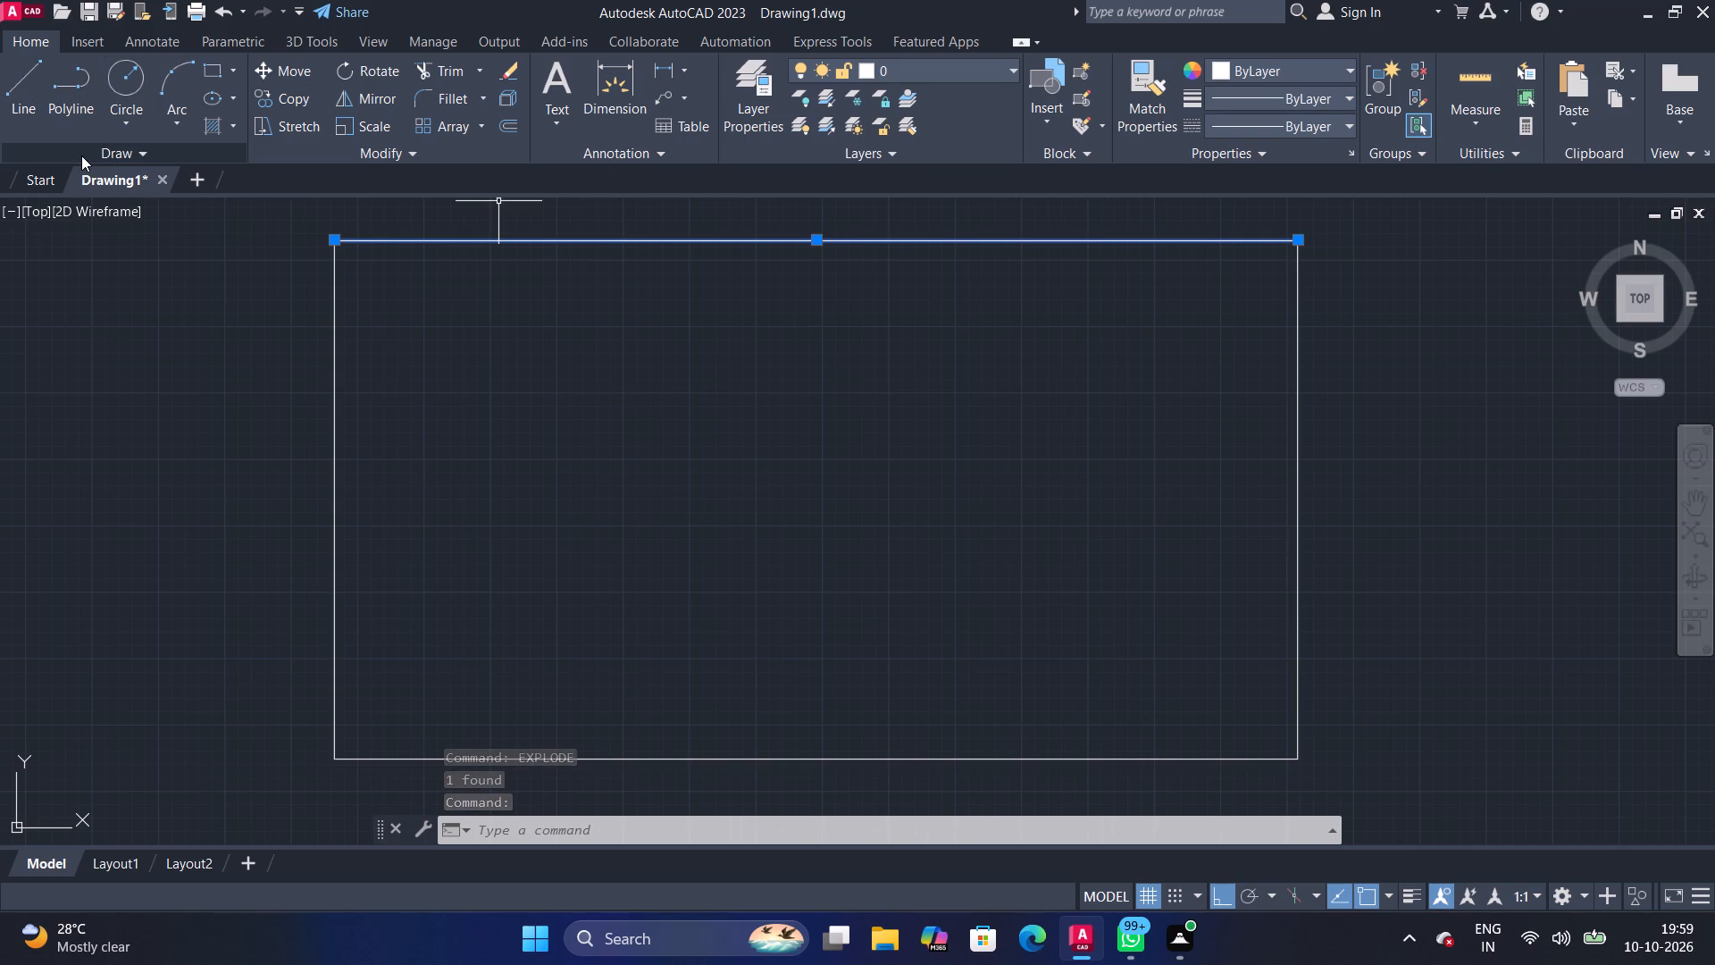
key(Escape)
Offset the outline's bottom edge inward by about 87 and its right edge inward by about 635, using through points.
click(514, 116)
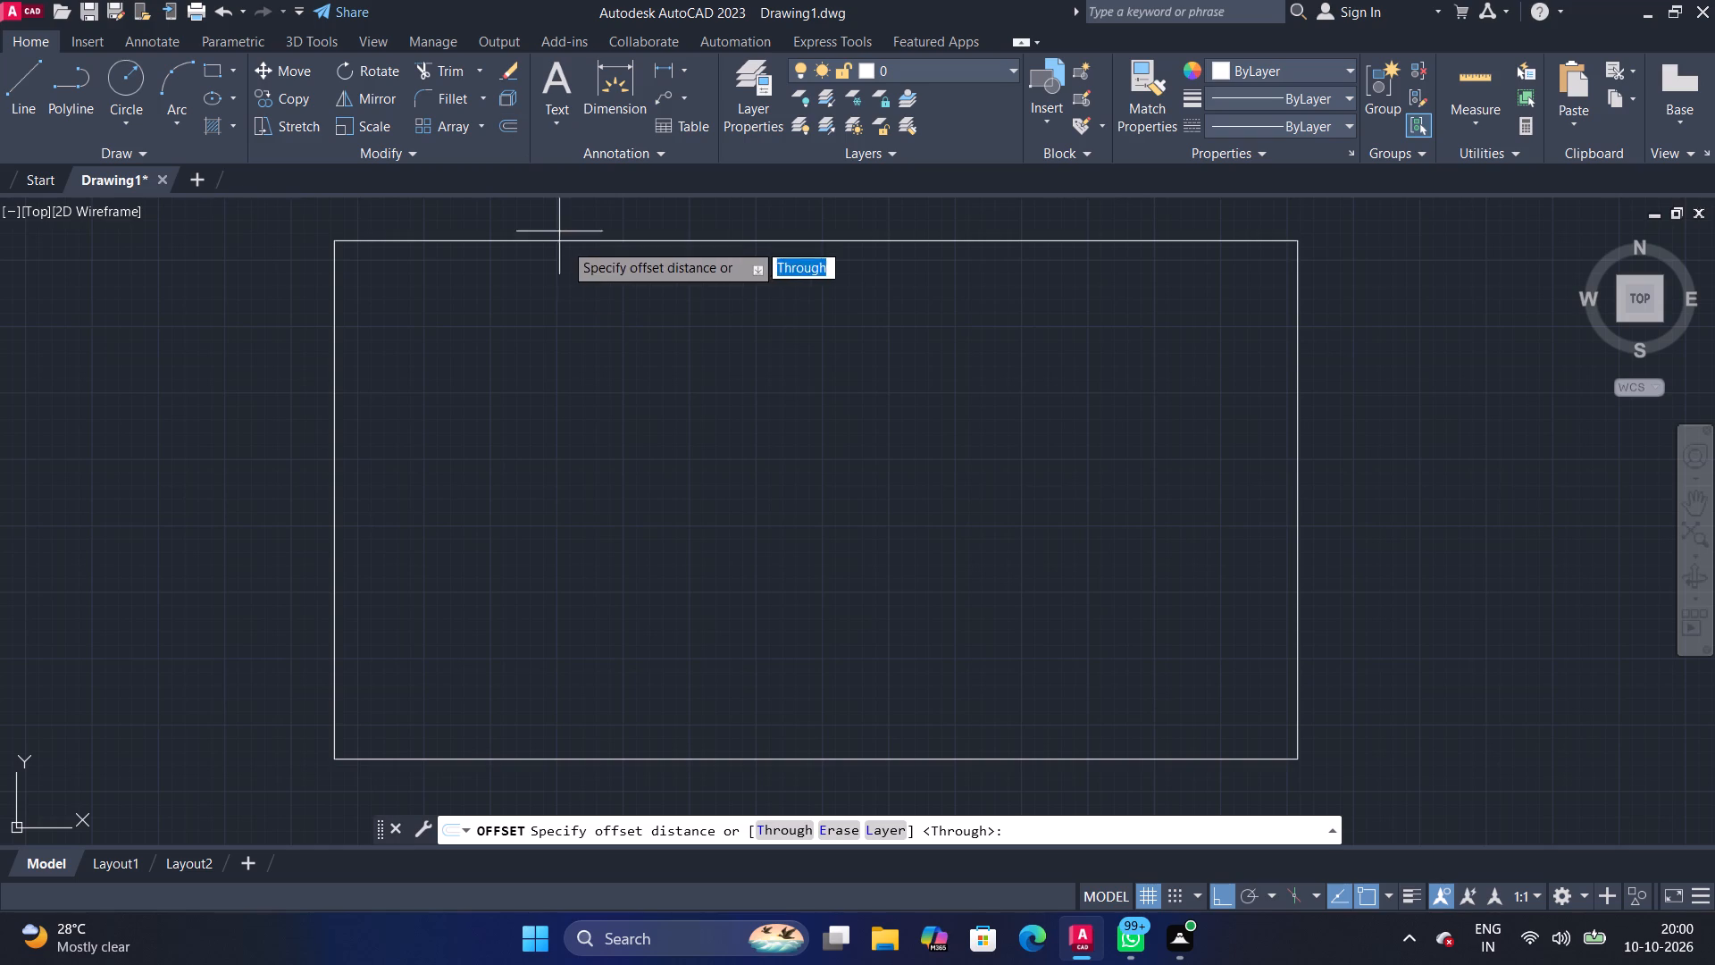
key(space)
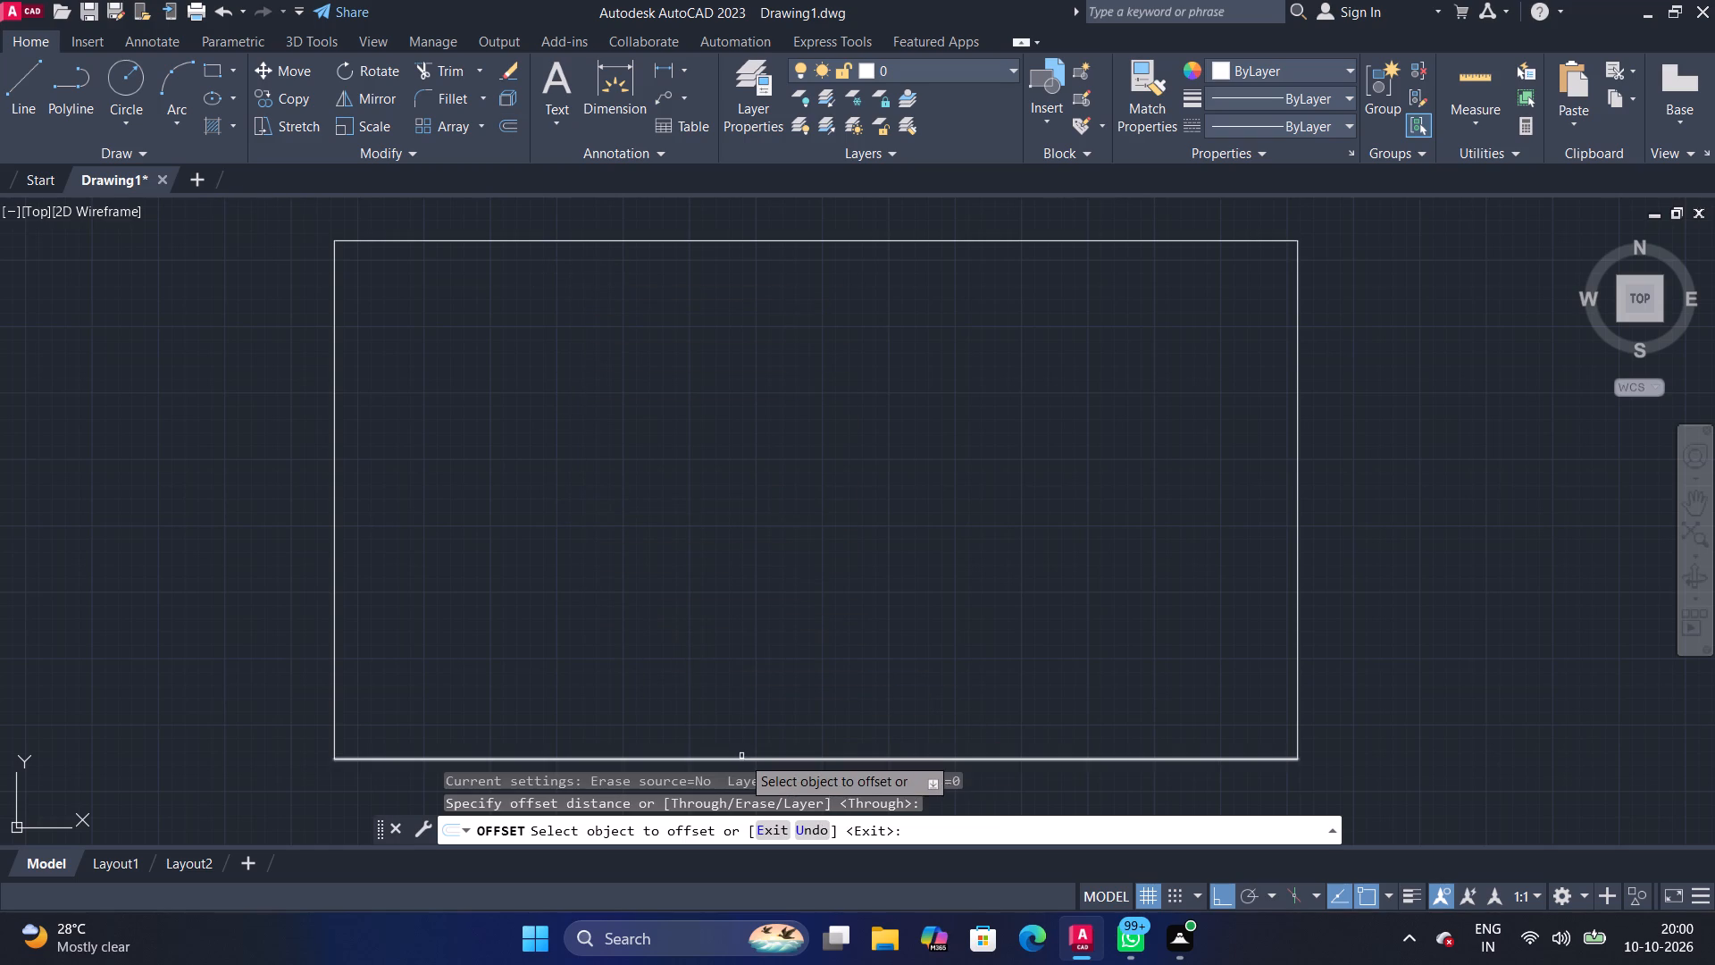
click(744, 758)
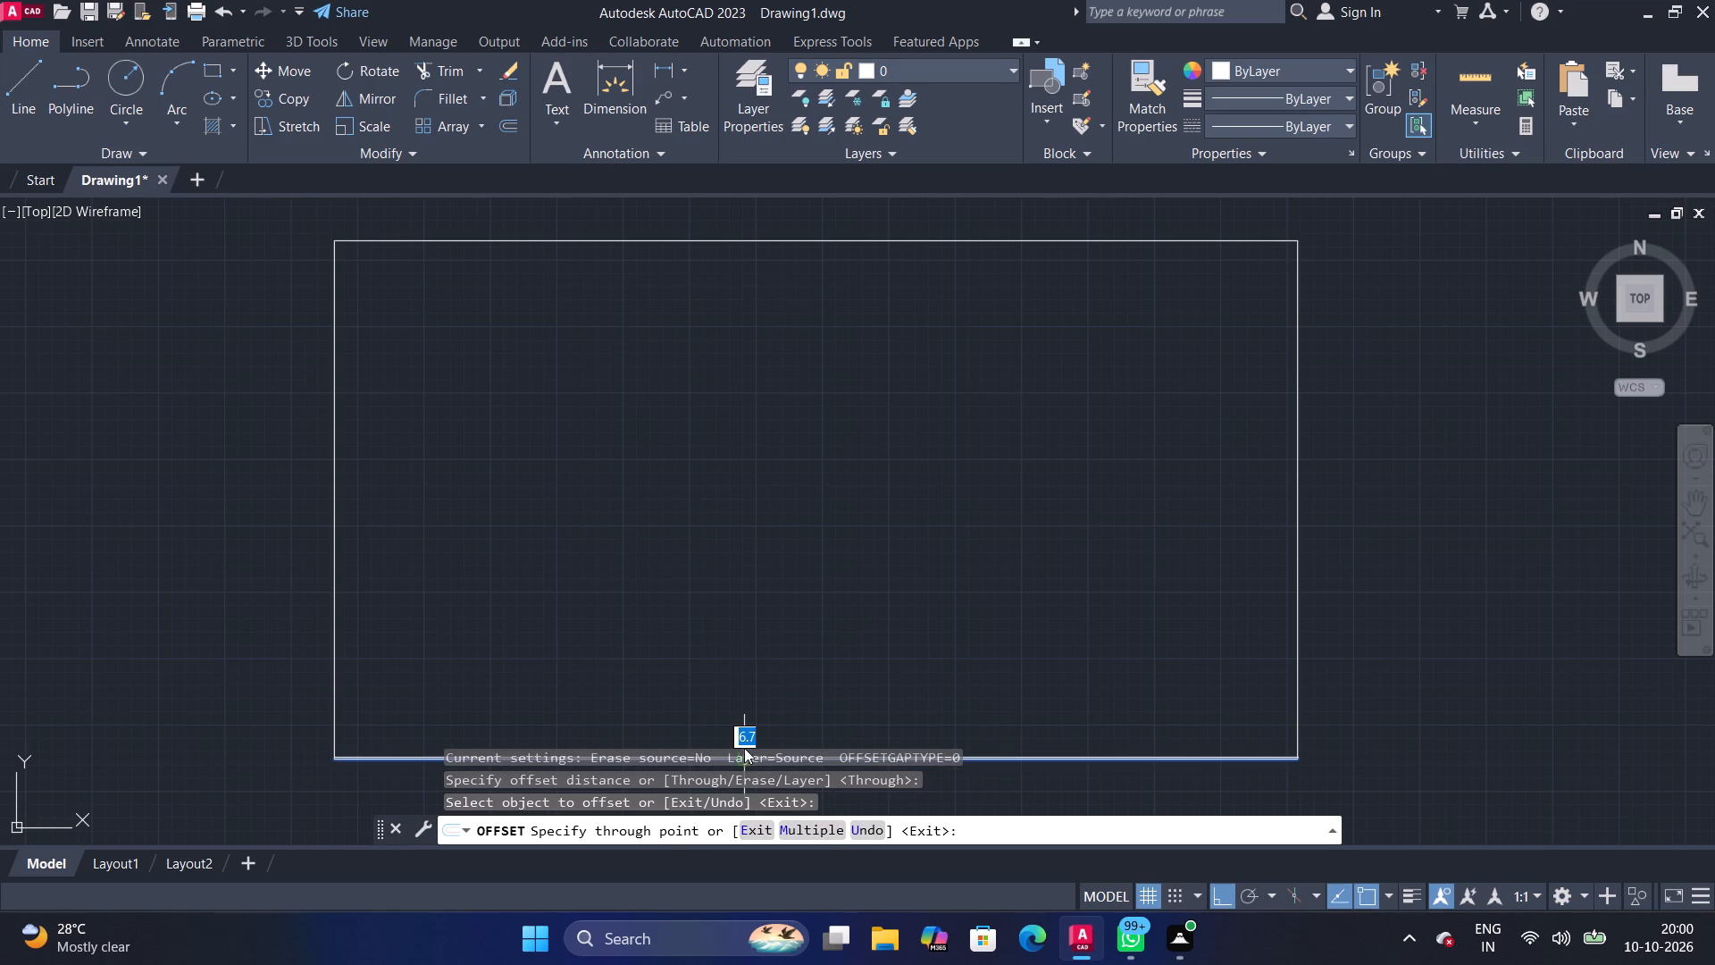
click(985, 736)
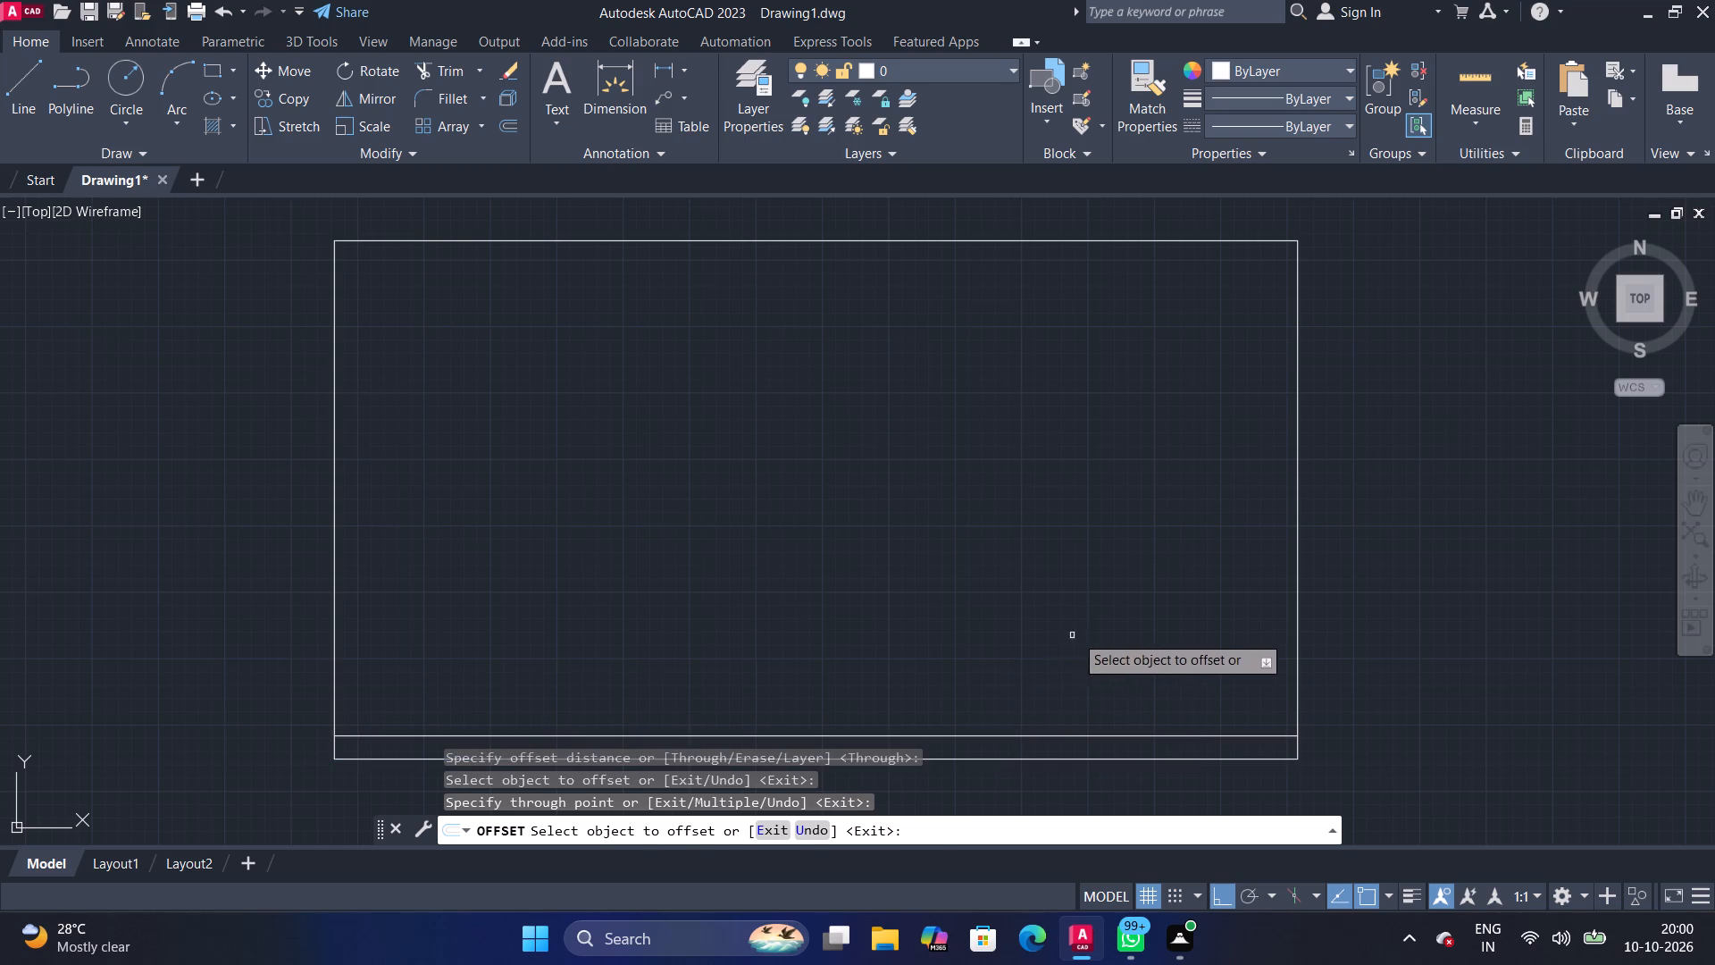
click(1296, 534)
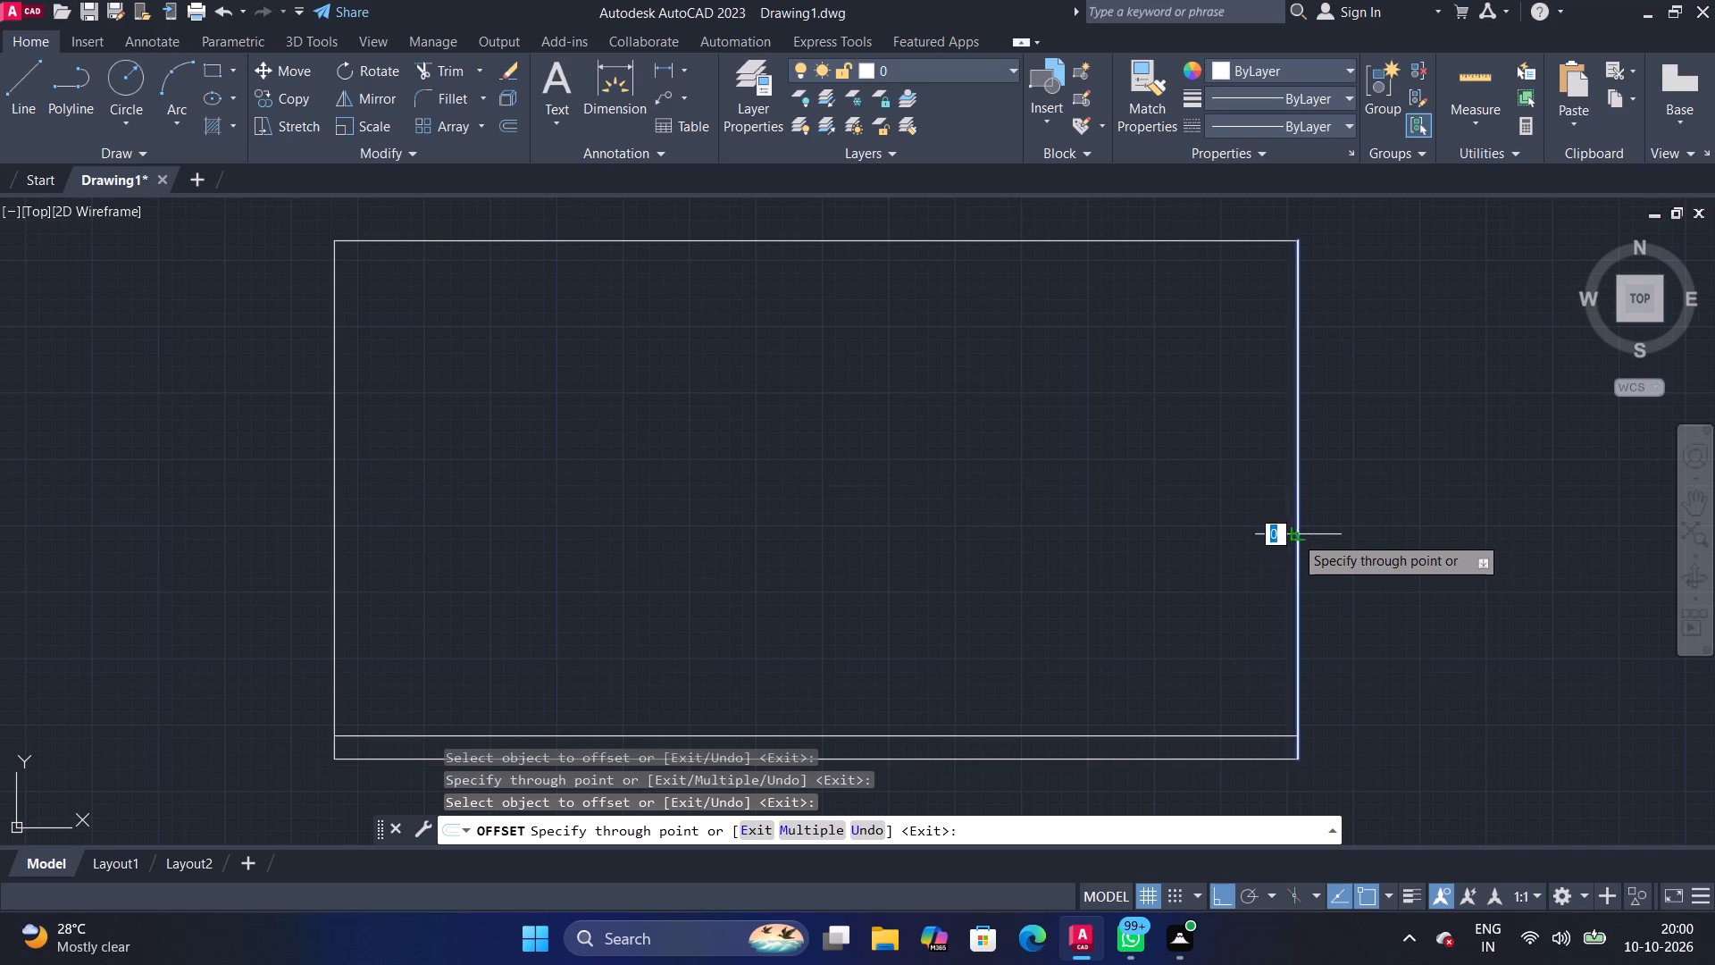
click(1128, 569)
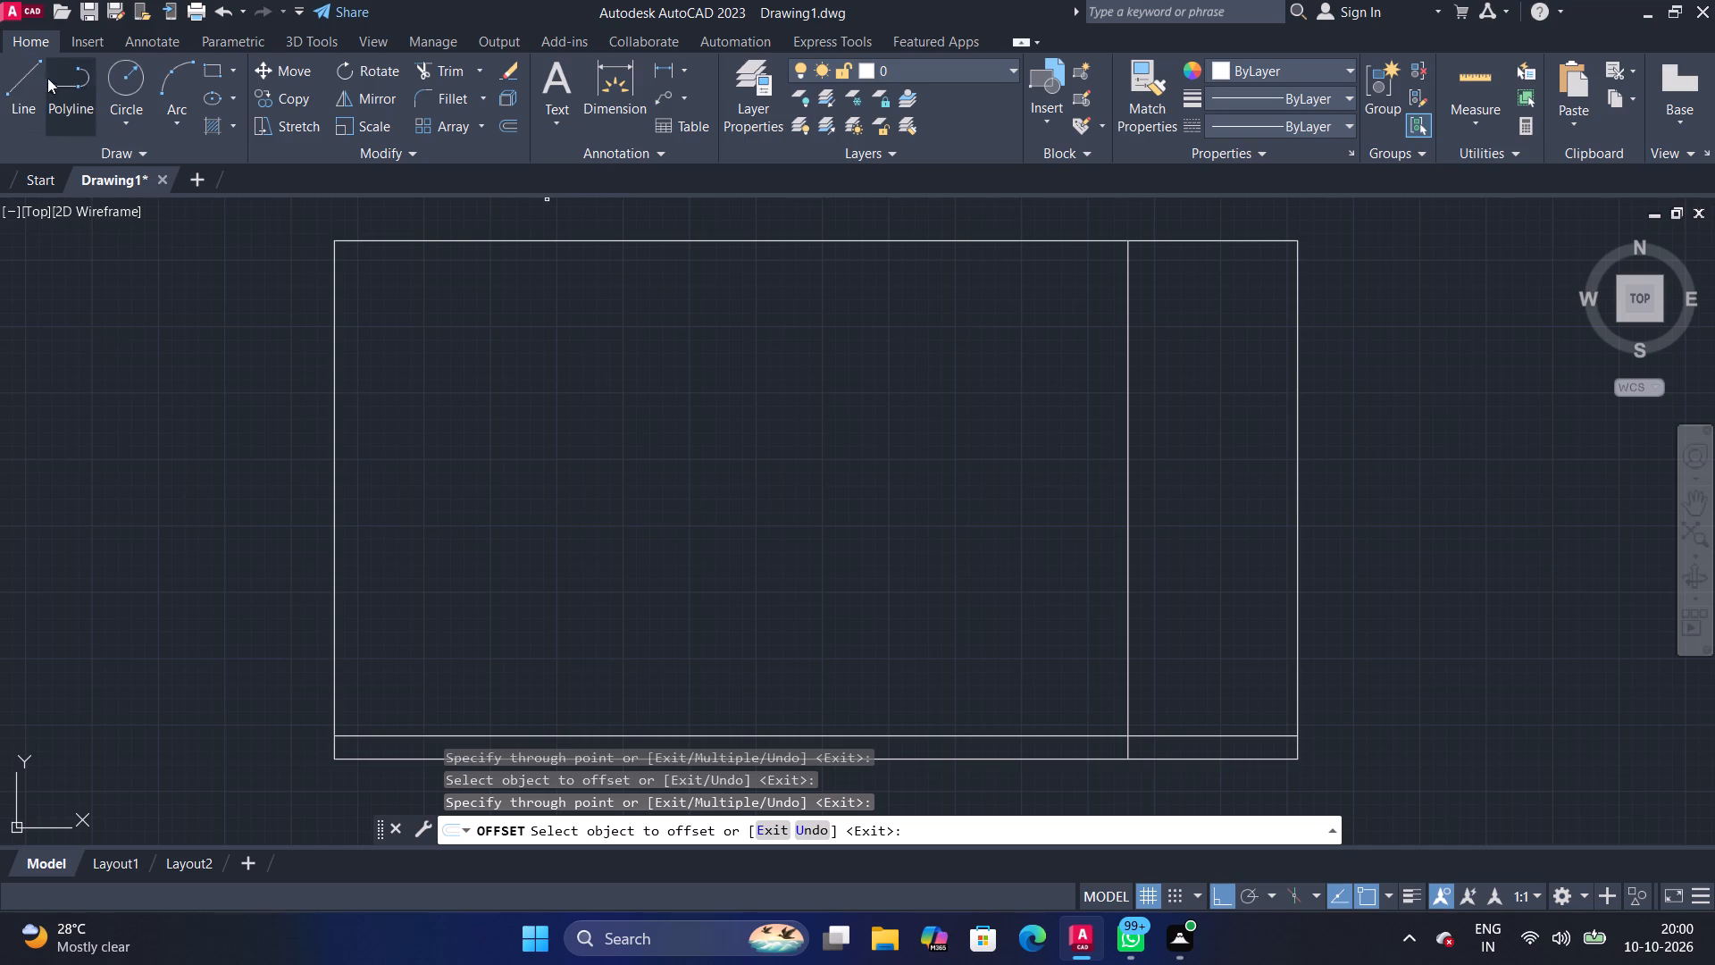
Draw lines about 739 down from the top edge and across to the left edge, enclosing the upper-left corner compartment.
drag(15, 97, 17, 106)
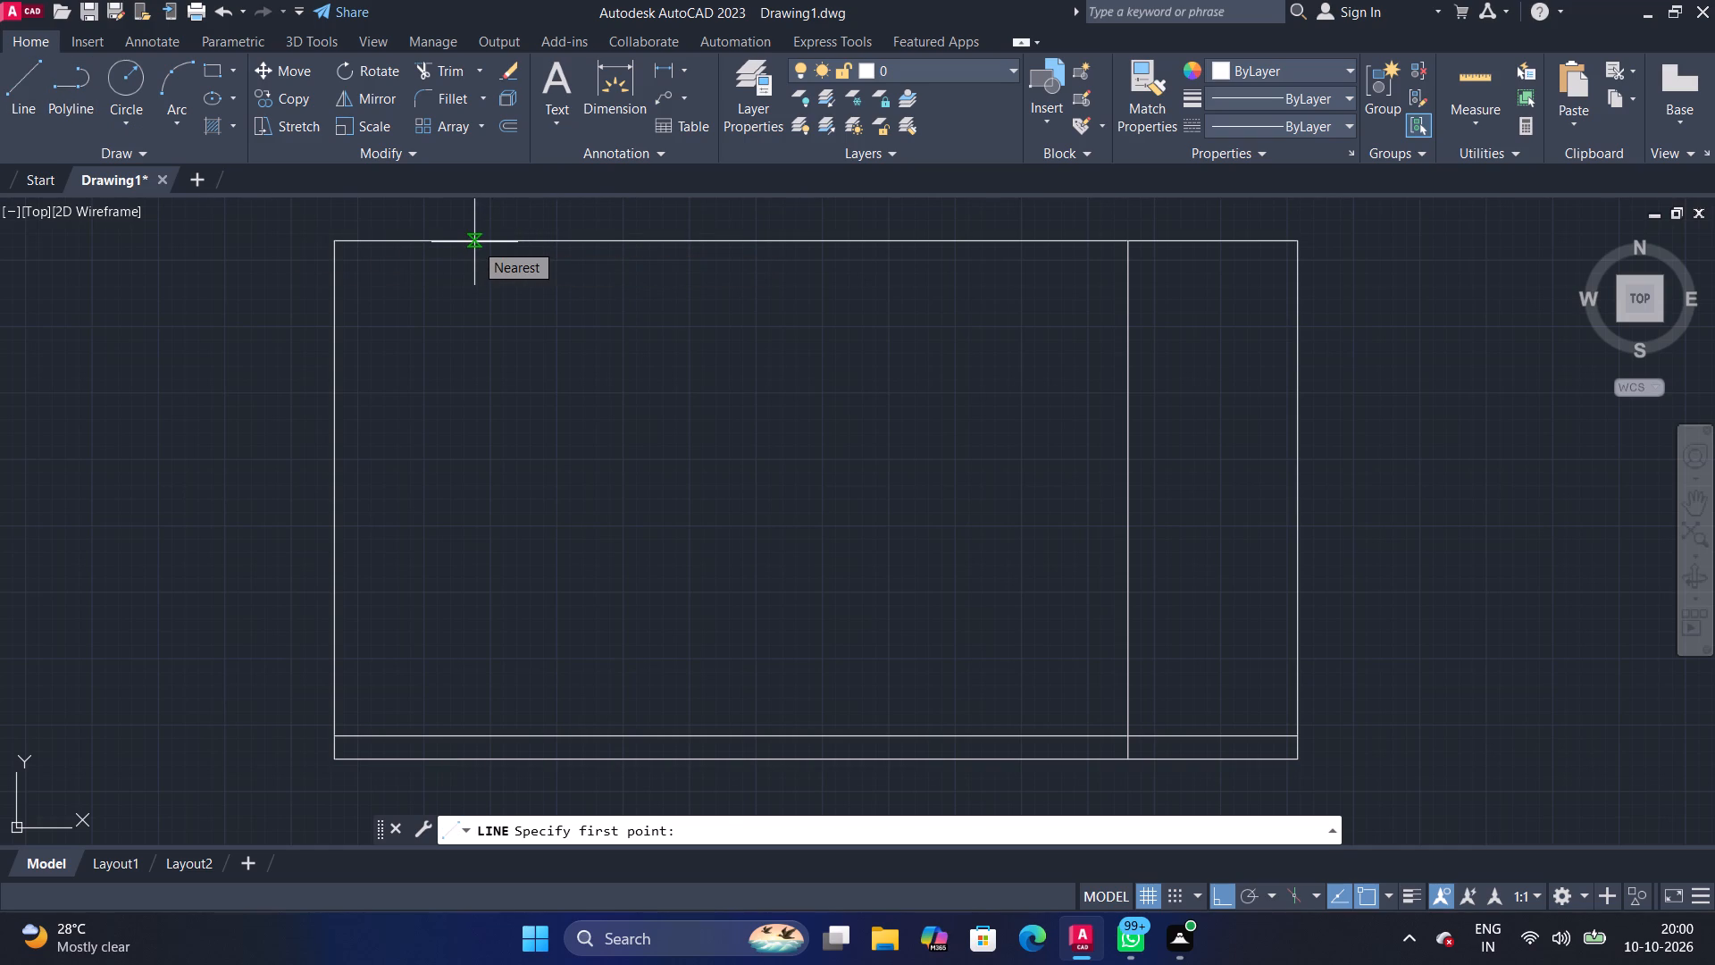
click(474, 242)
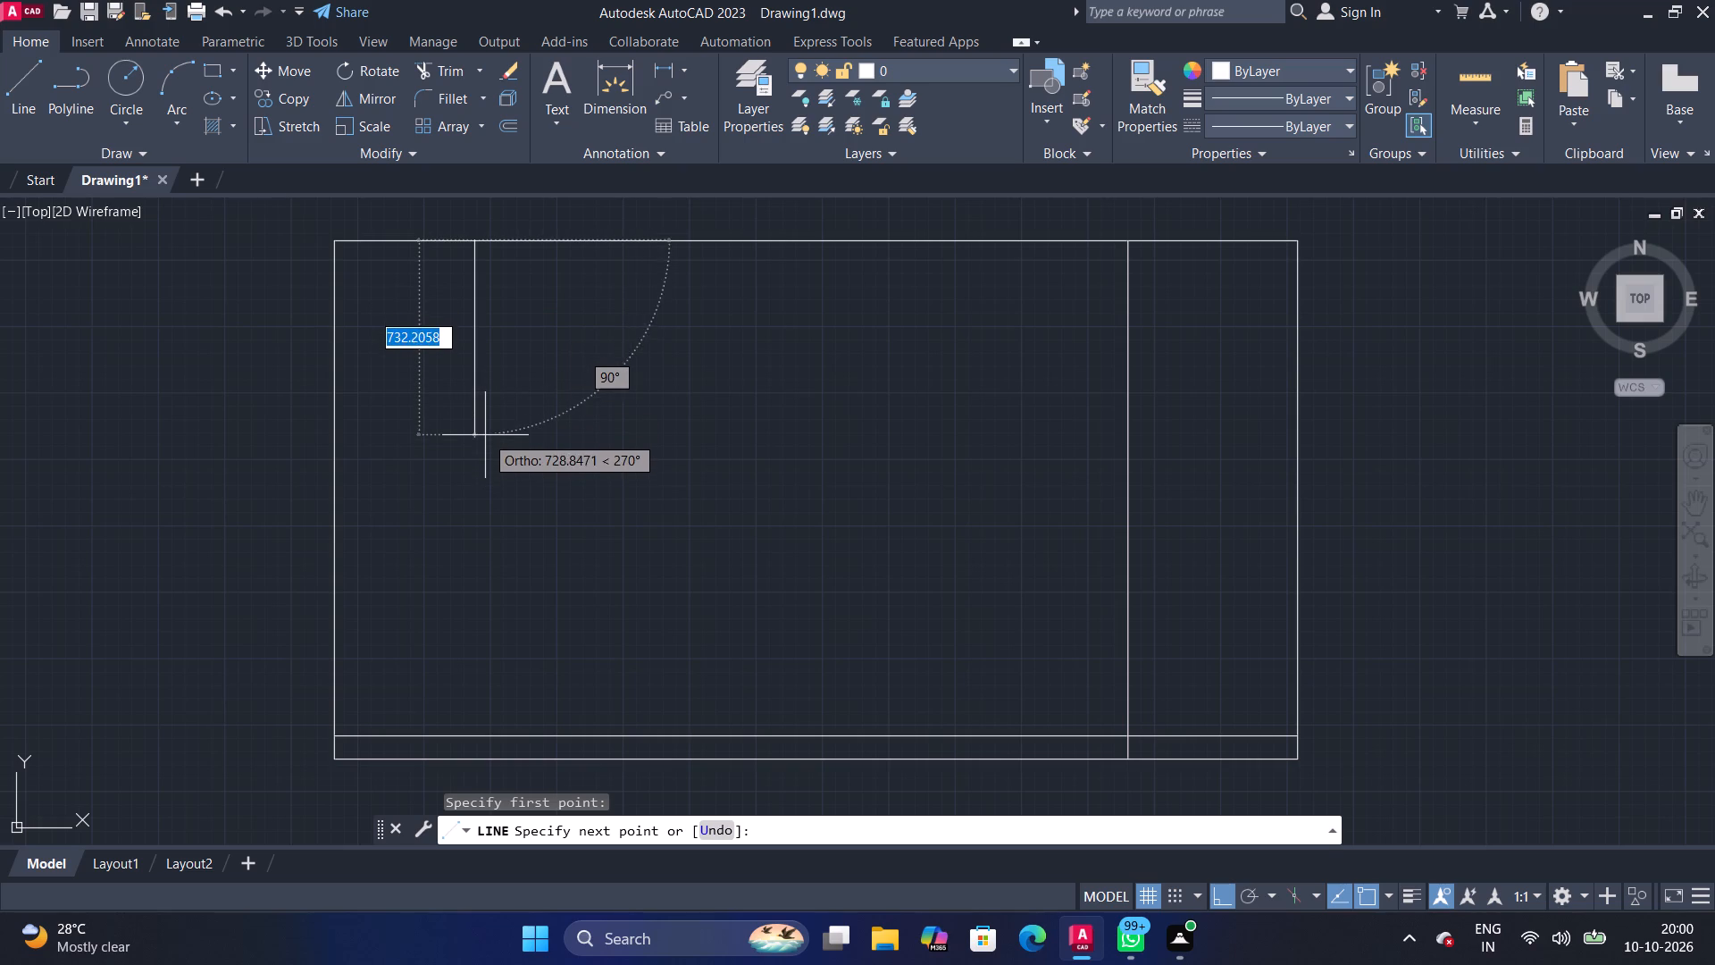
click(485, 437)
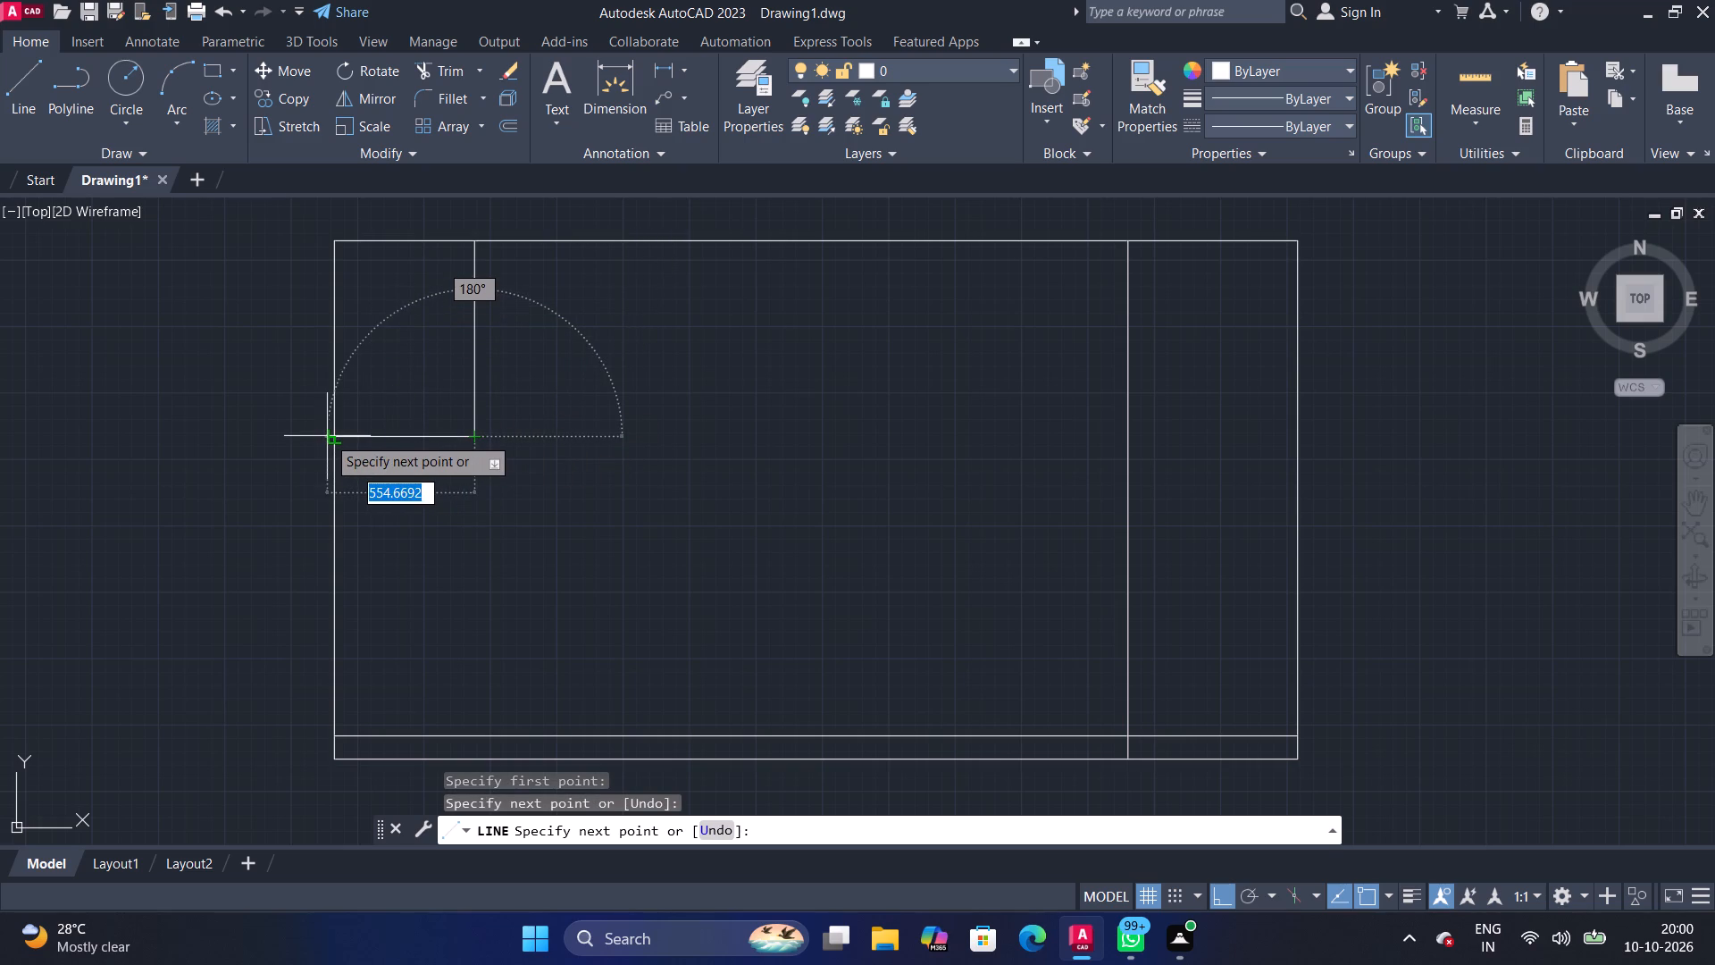
click(329, 438)
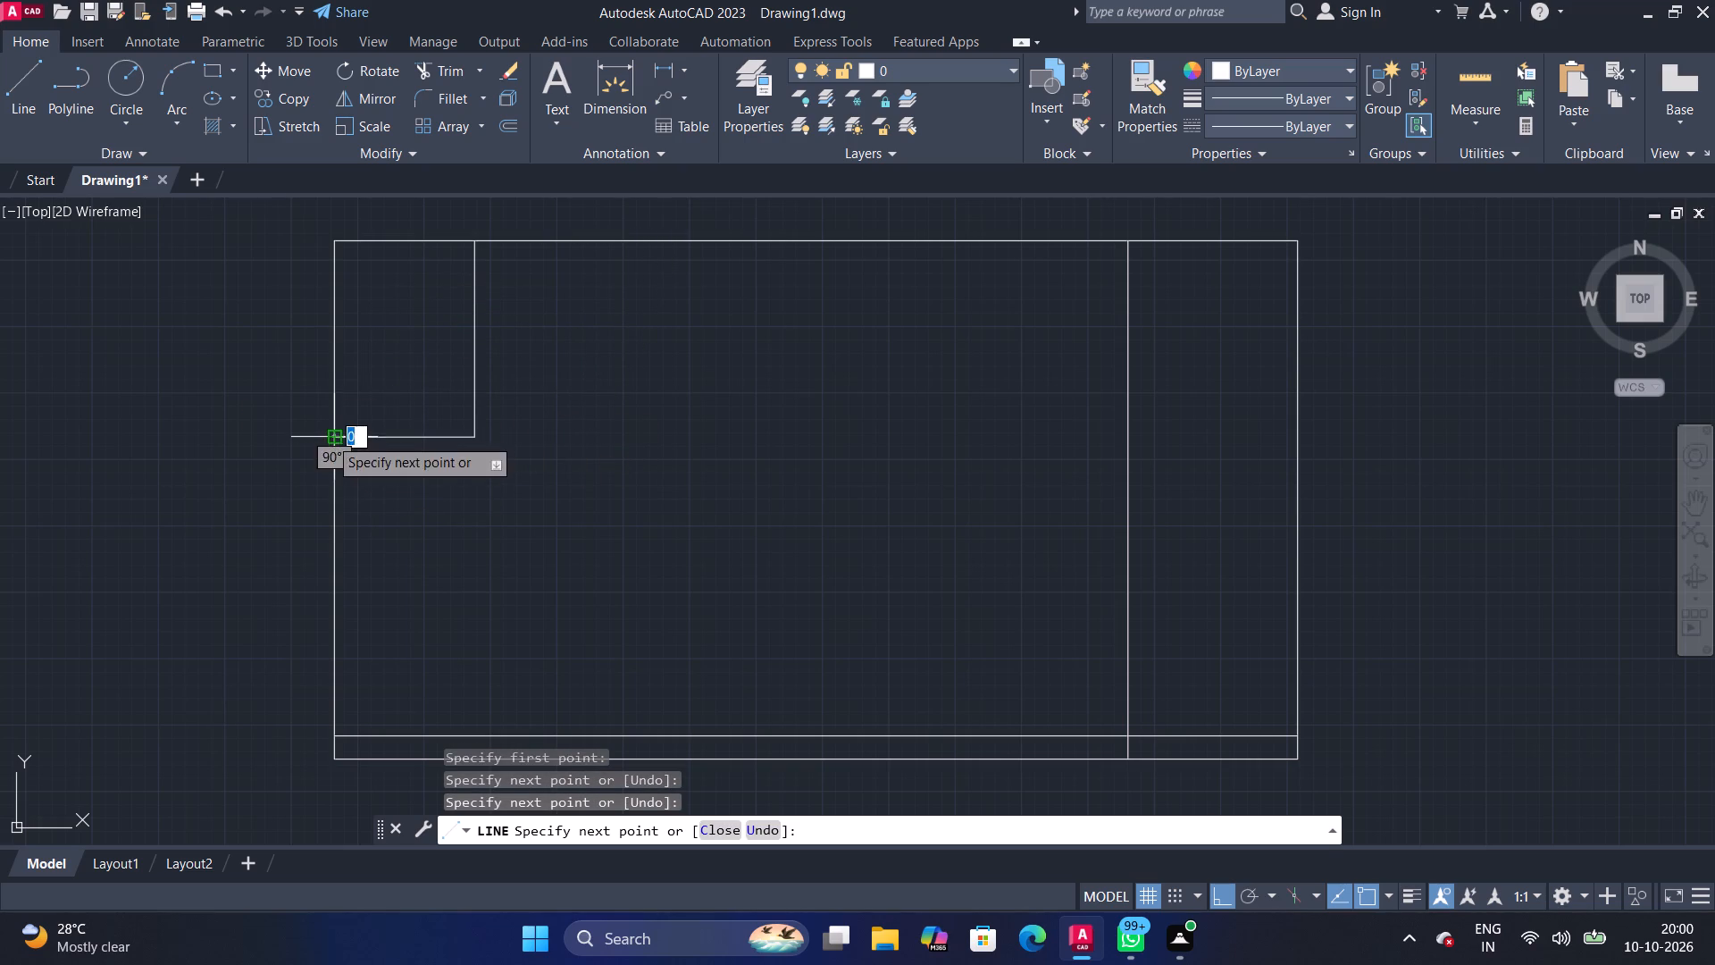
Offset the corner compartment's vertical line outward to its right by 20.
click(501, 133)
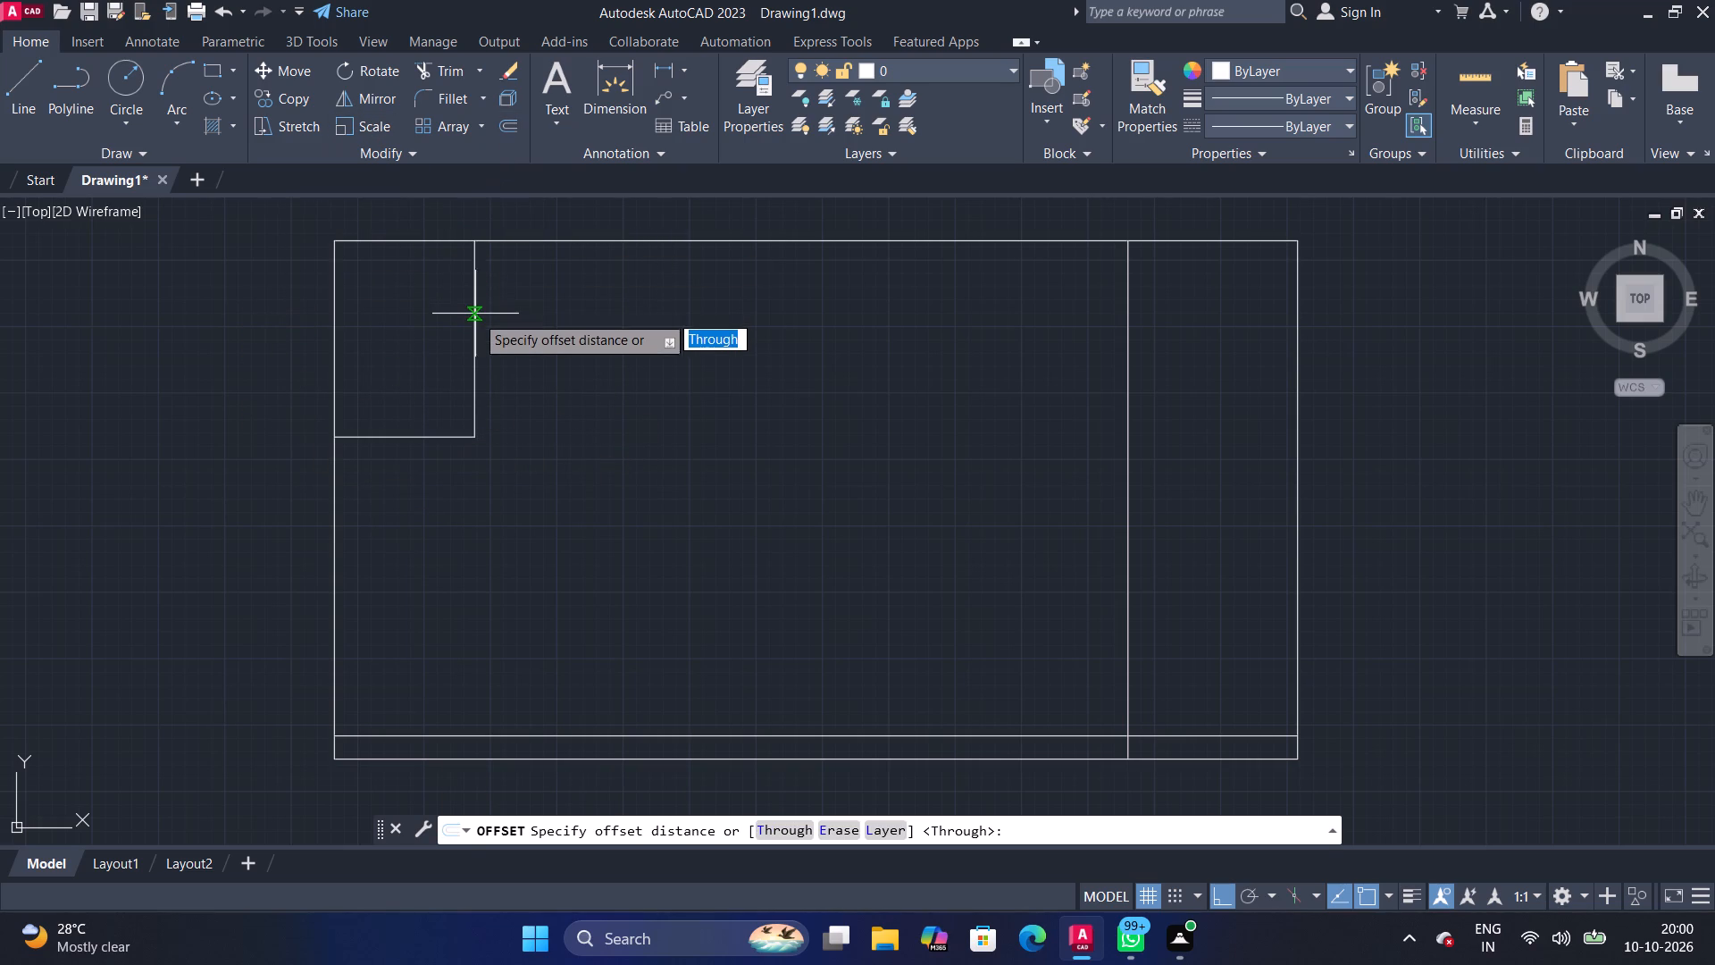
key(space)
click(474, 320)
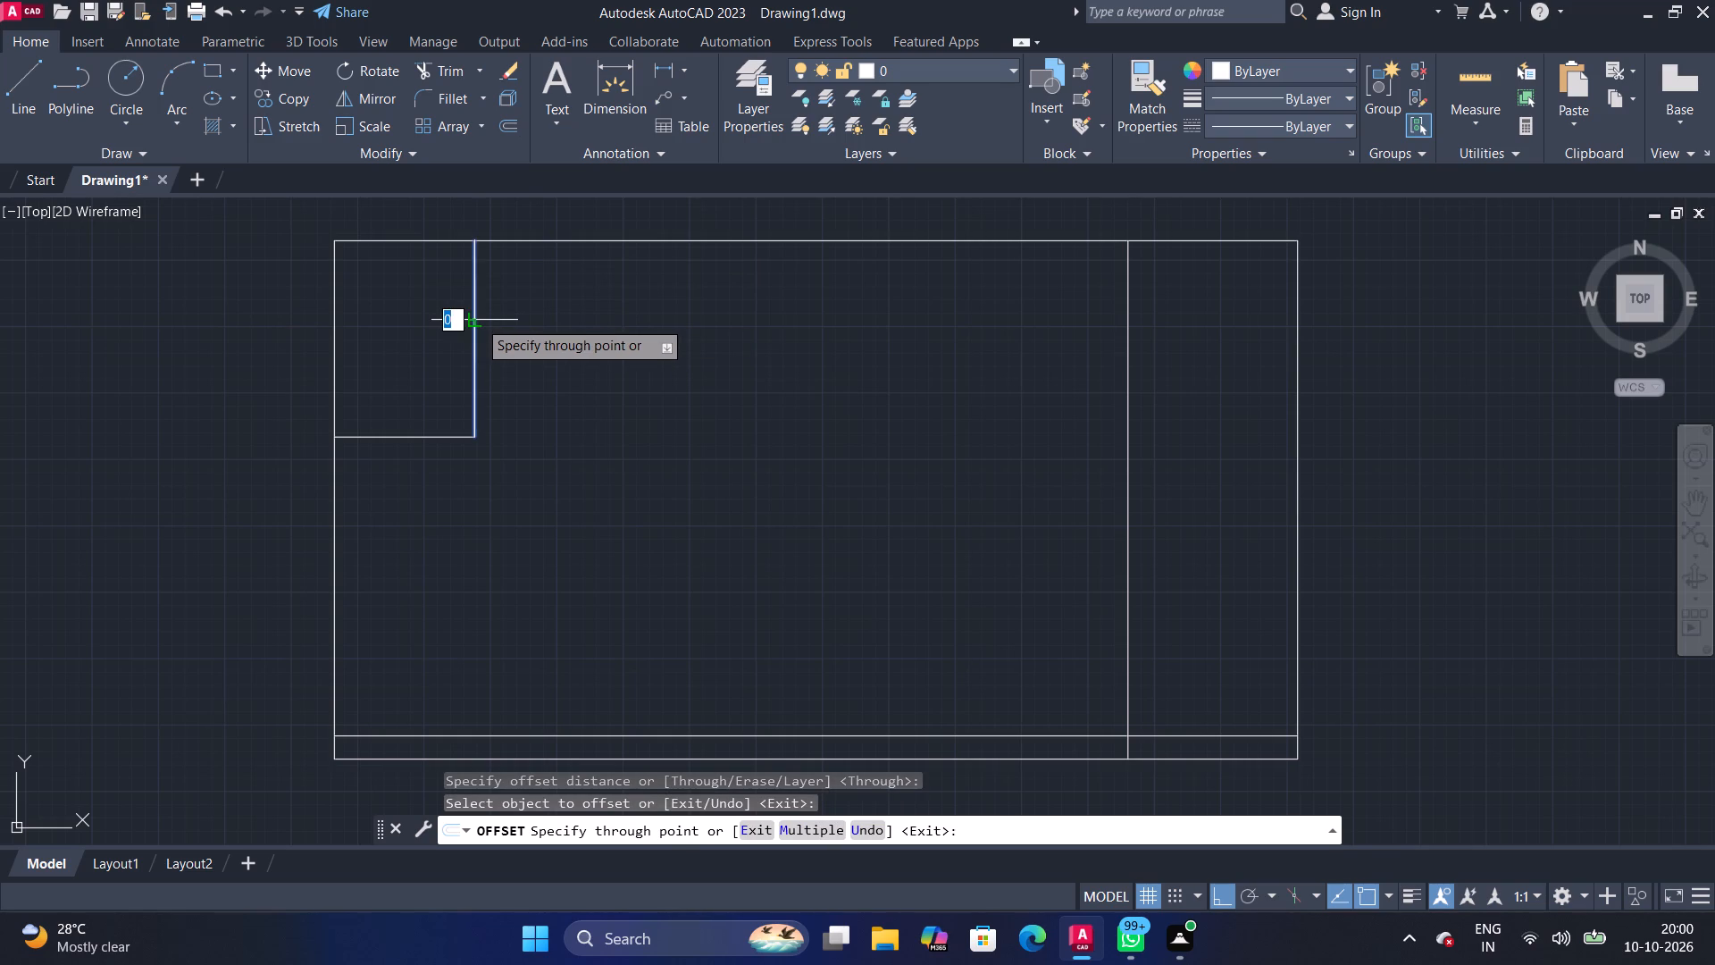
click(482, 320)
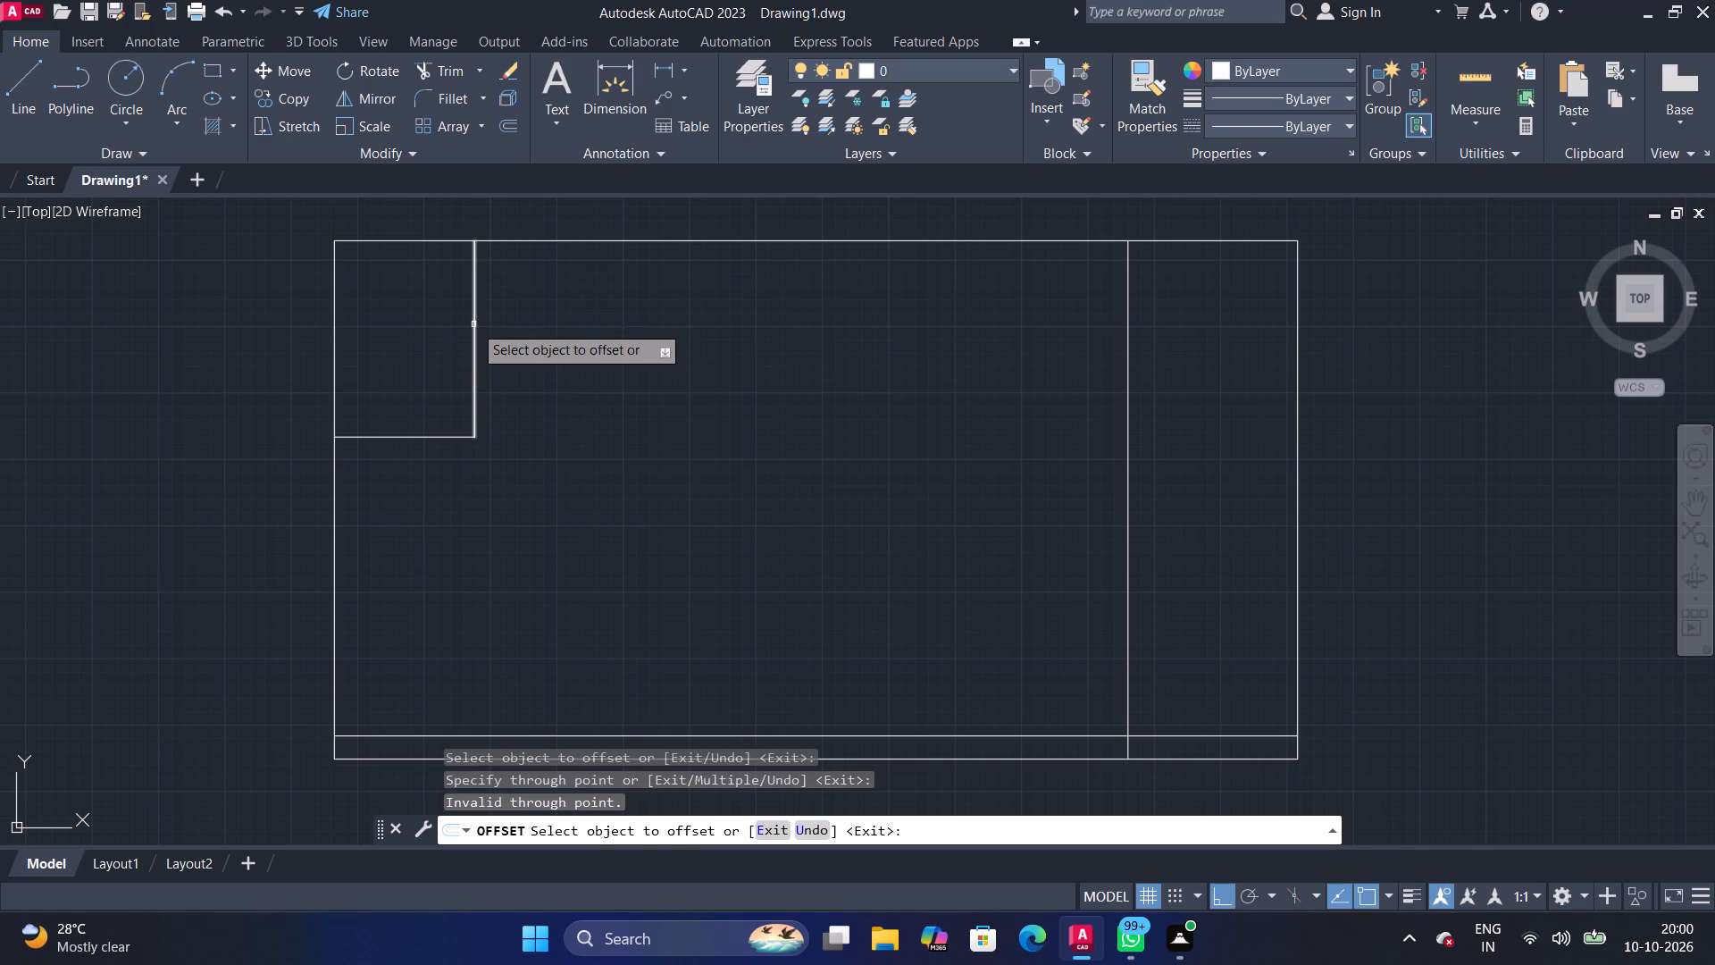
click(473, 324)
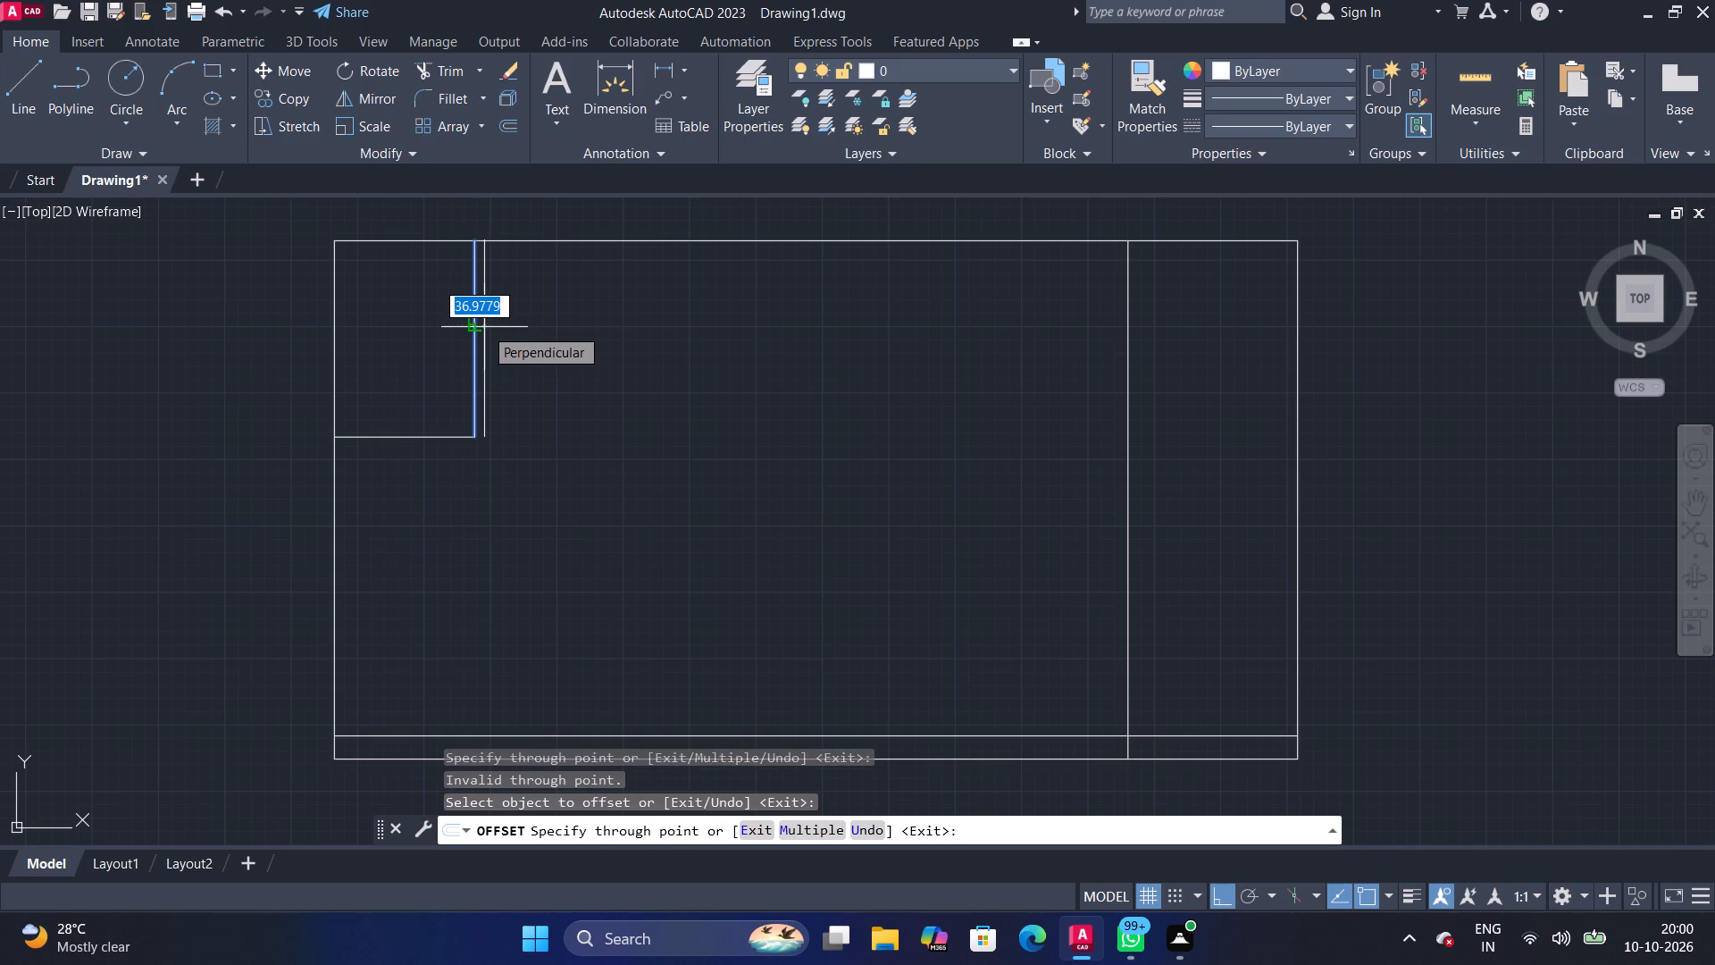
text(20)
key(Return)
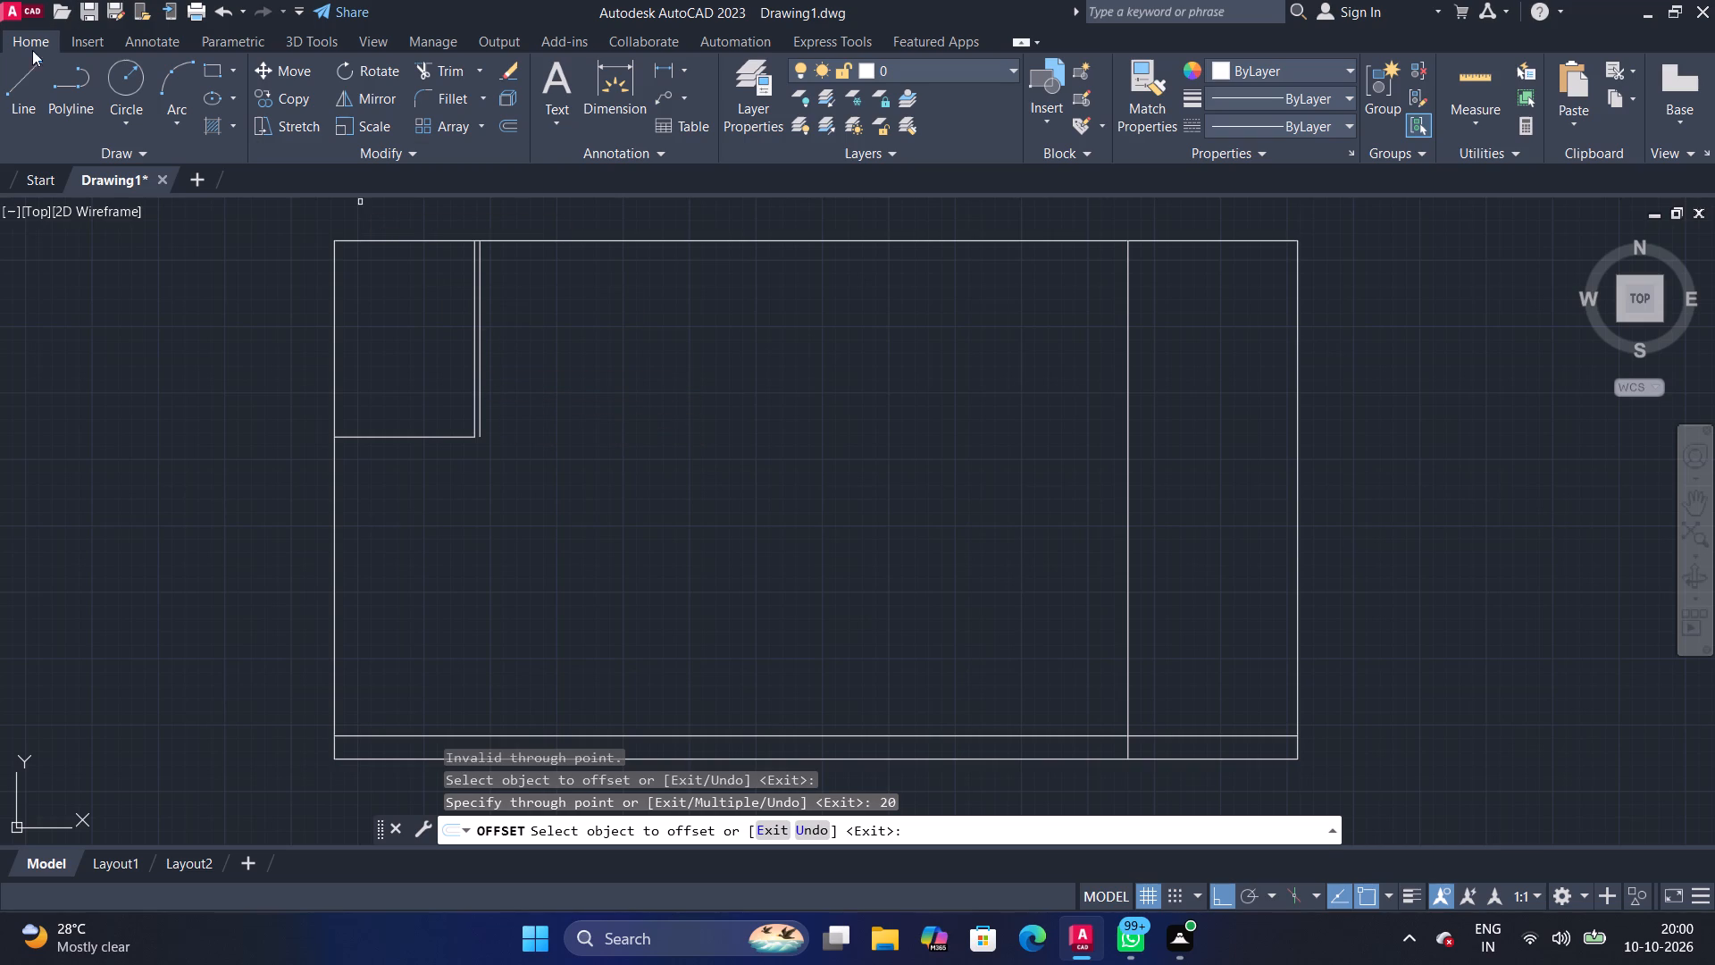
Draw a second compartment from the offset line's lower end, about 572 to the right and up to the top edge.
click(9, 77)
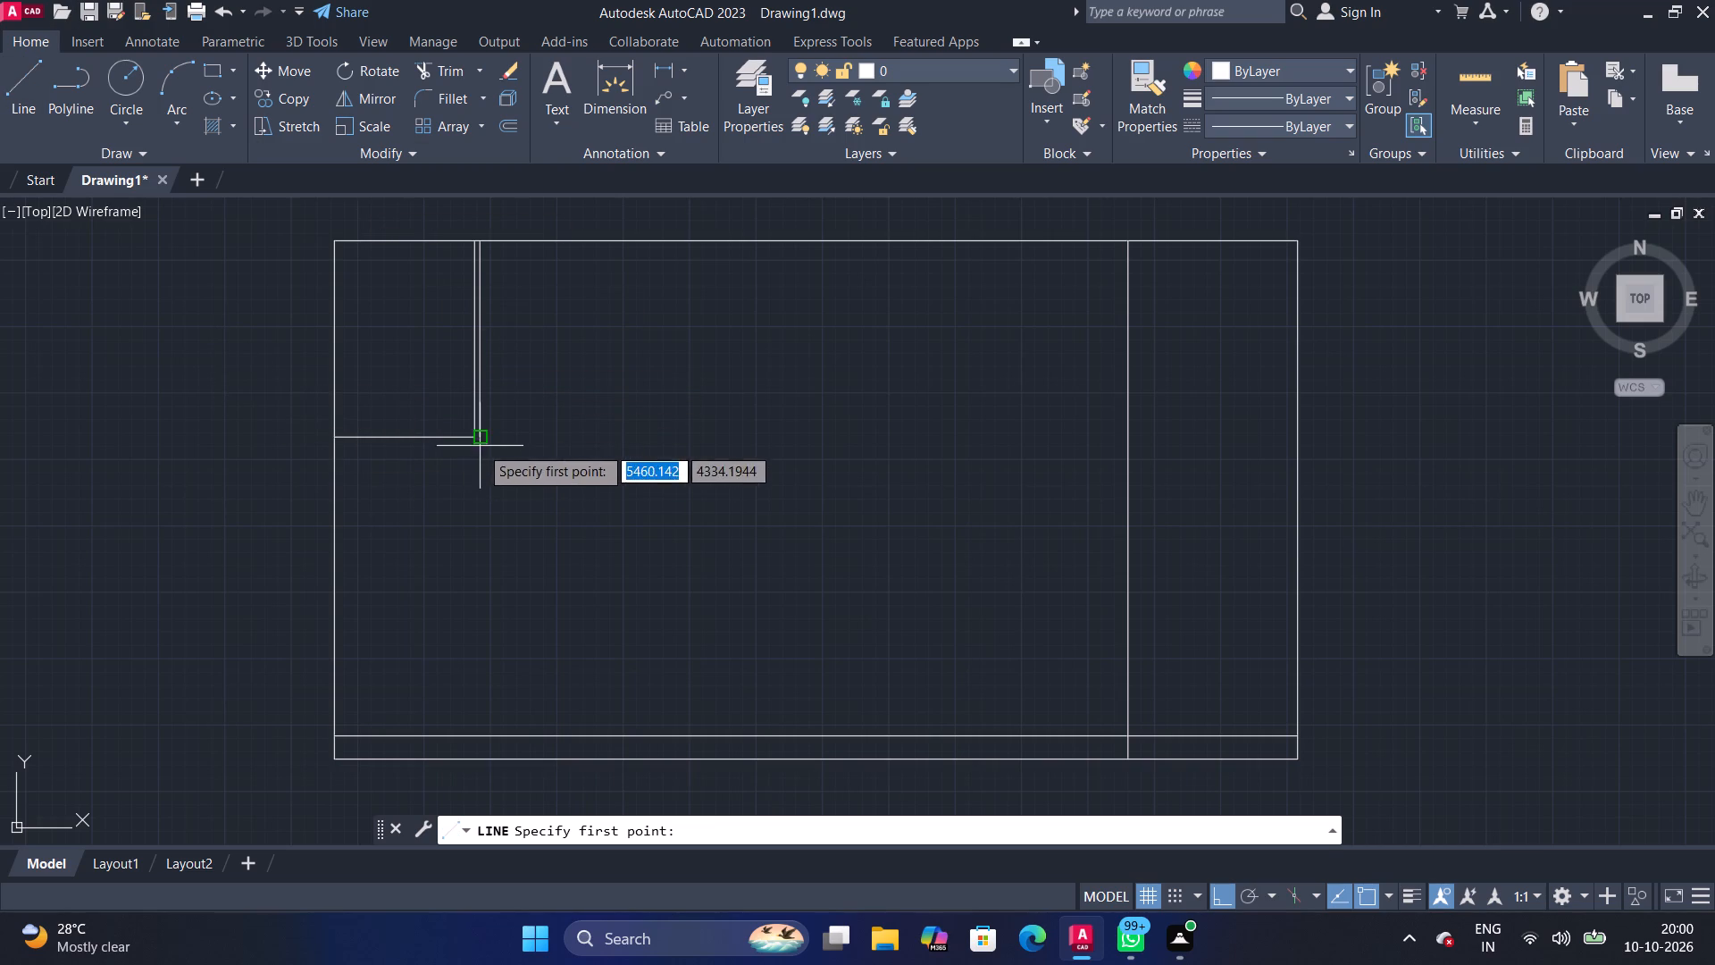
click(484, 440)
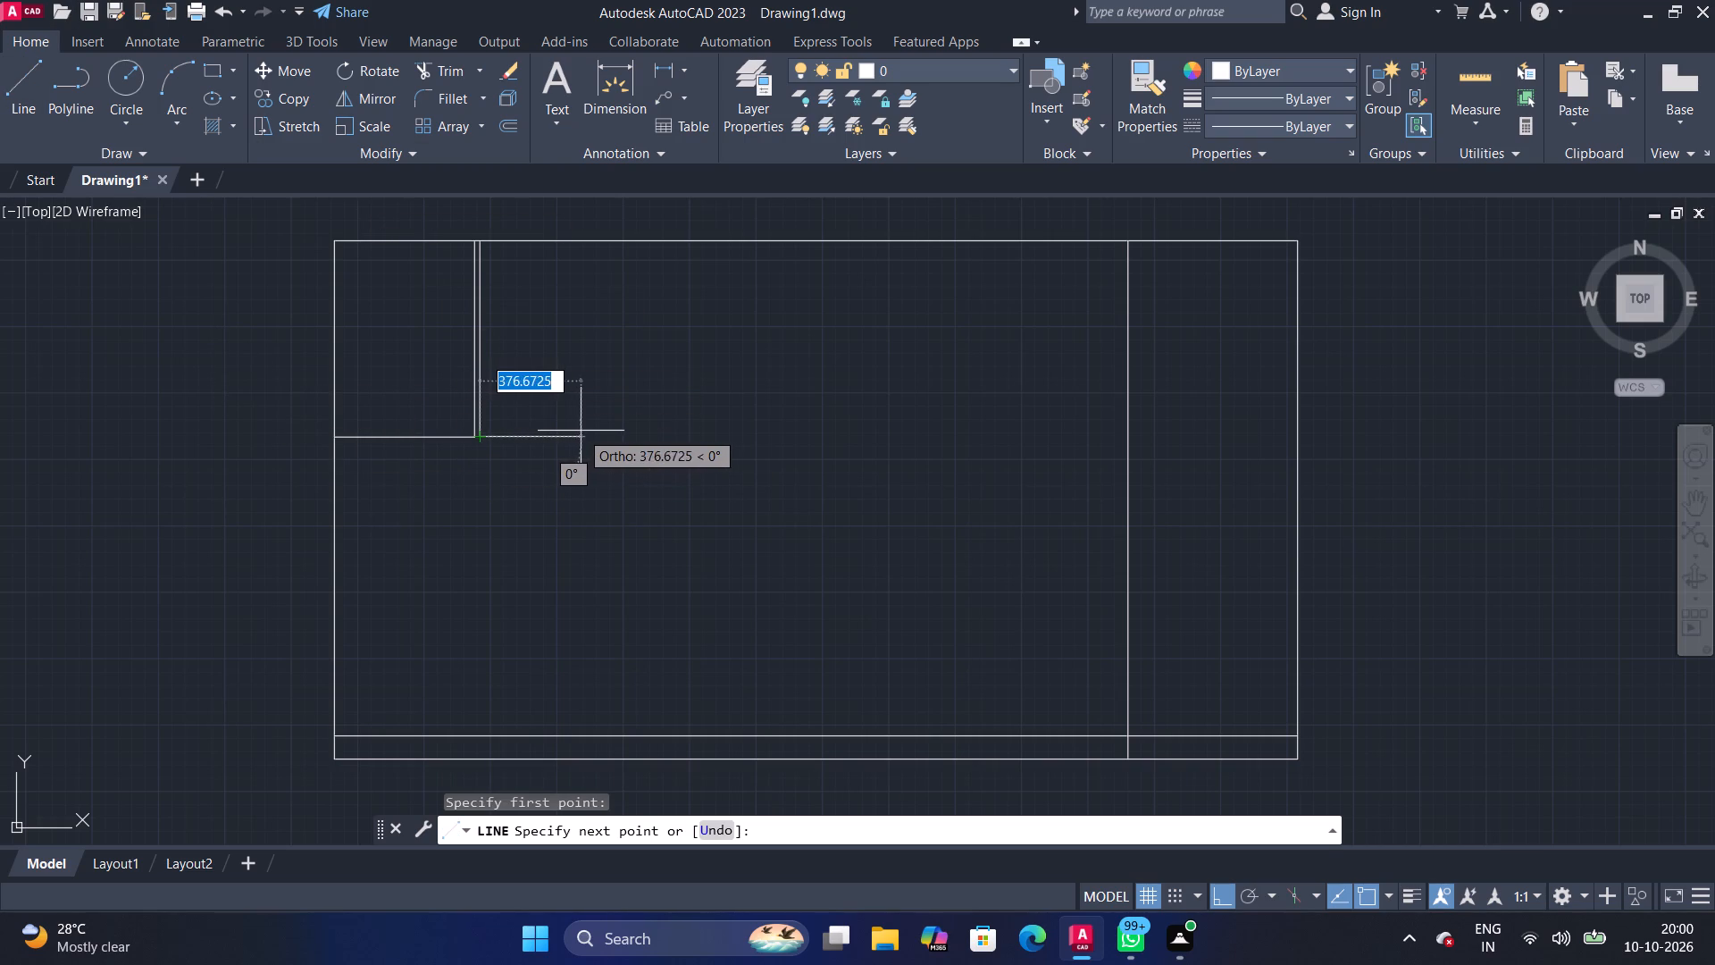
click(632, 436)
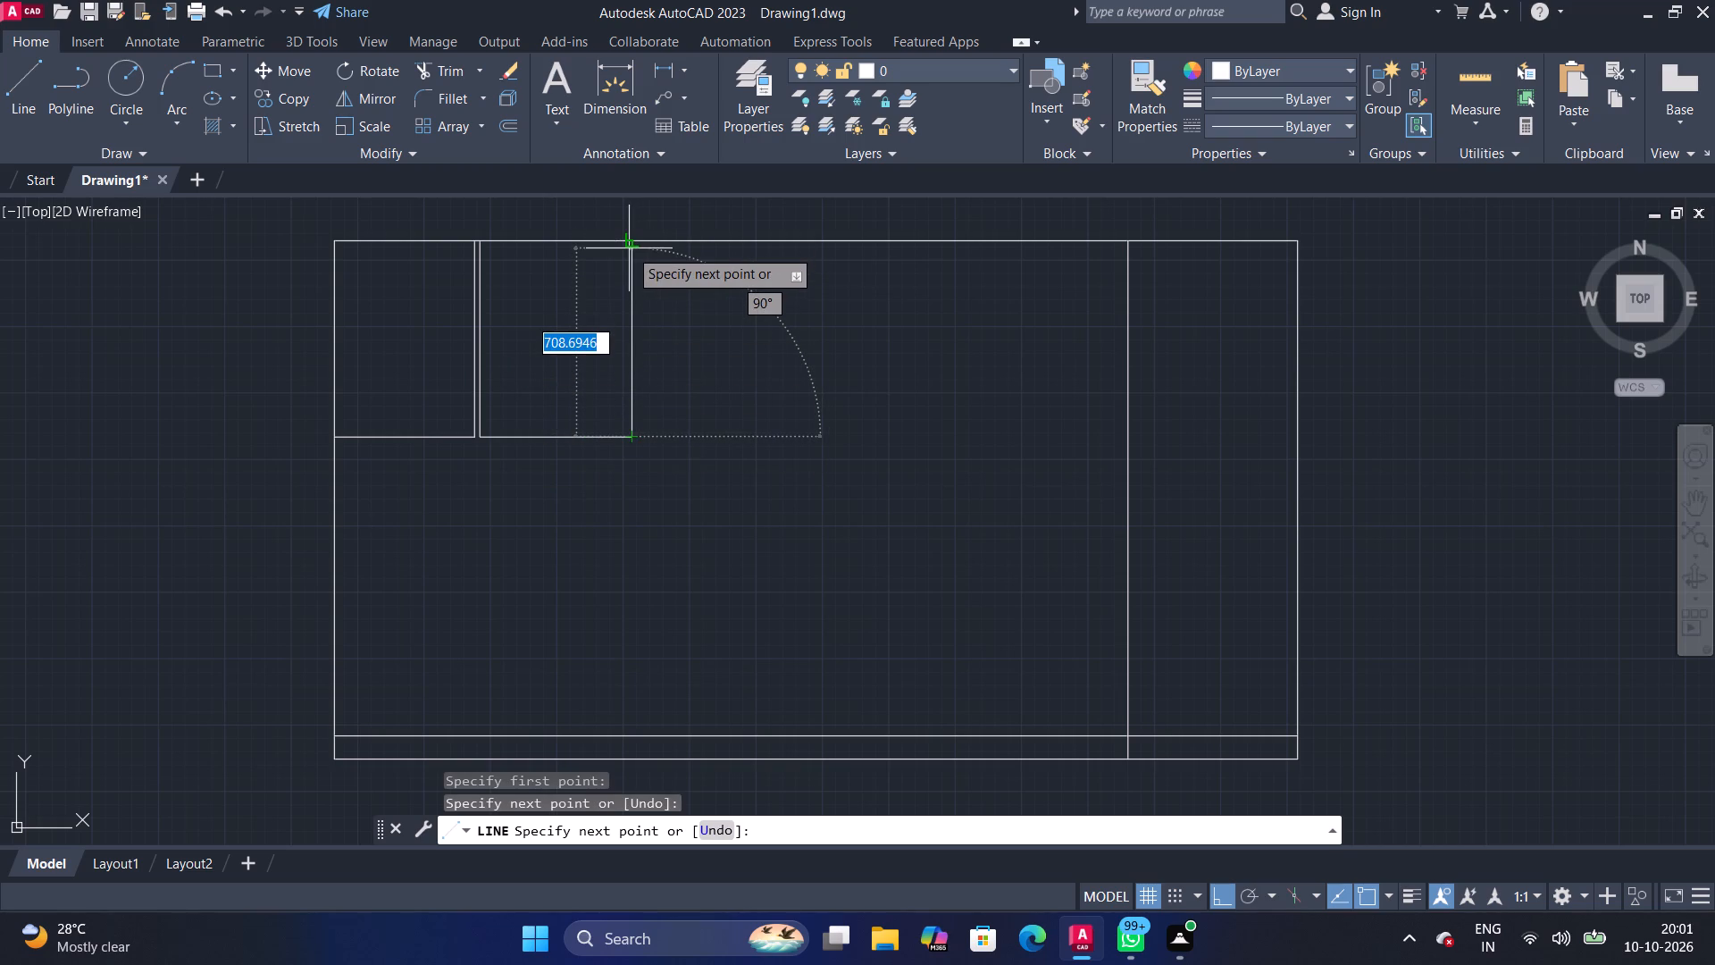
click(629, 246)
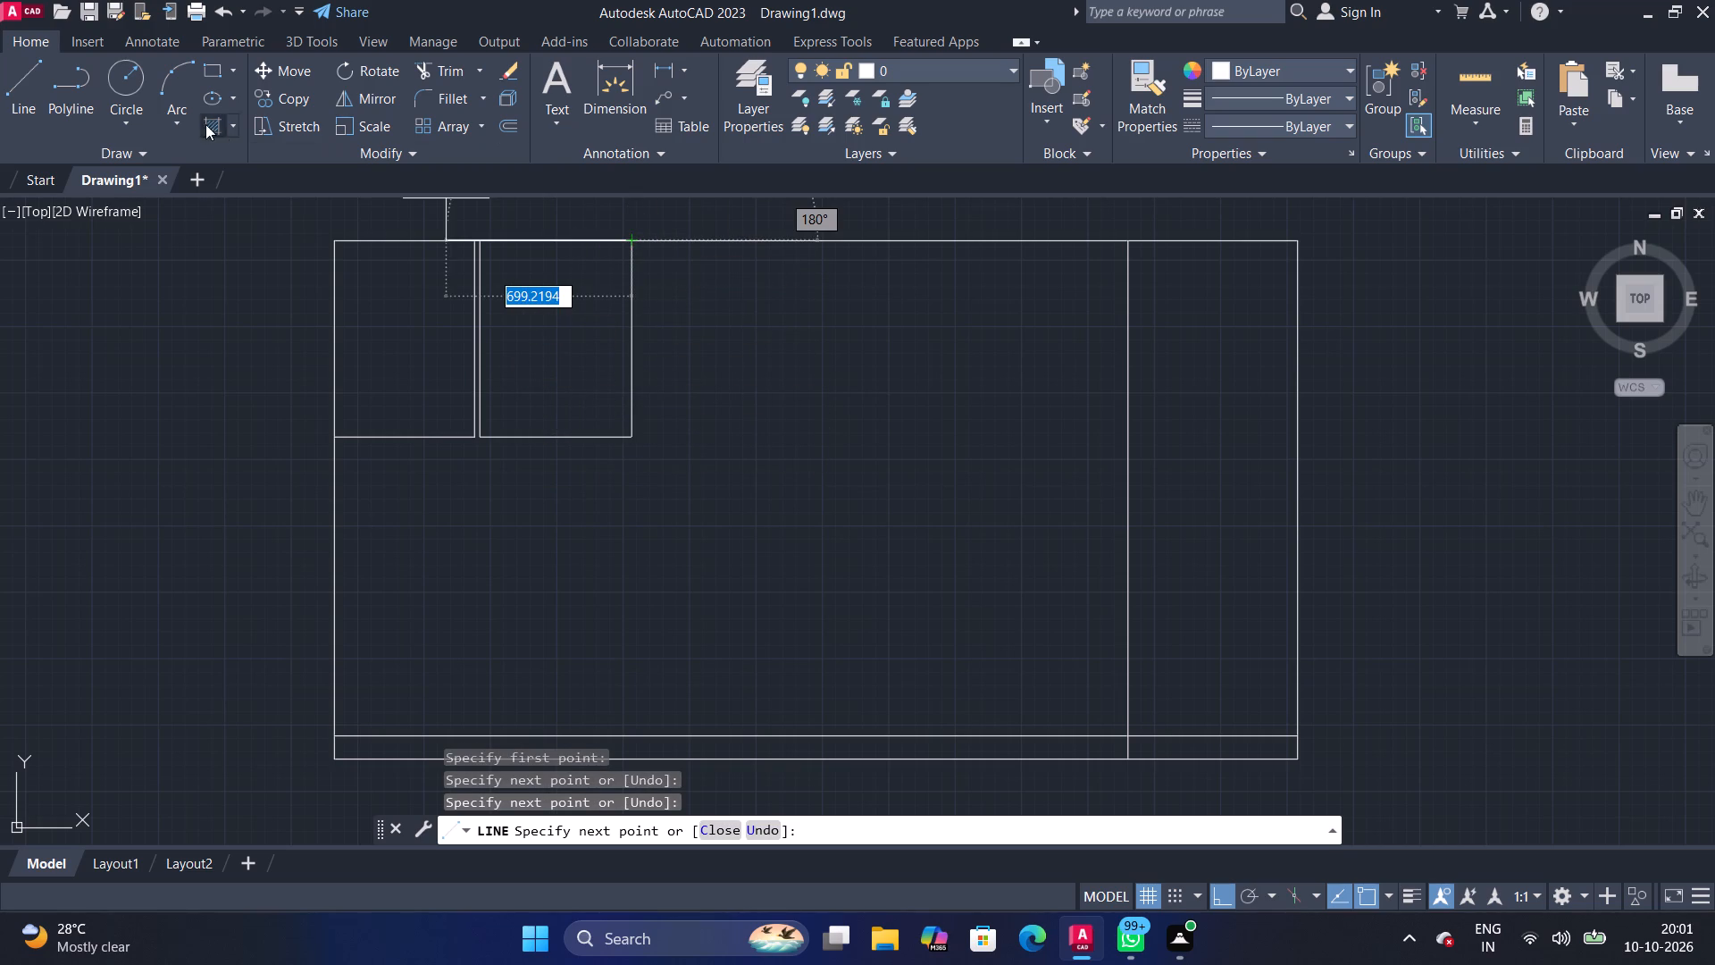
Draw a third compartment along the top edge, adjoining the second one, about 810 wide and 739 deep.
click(0, 82)
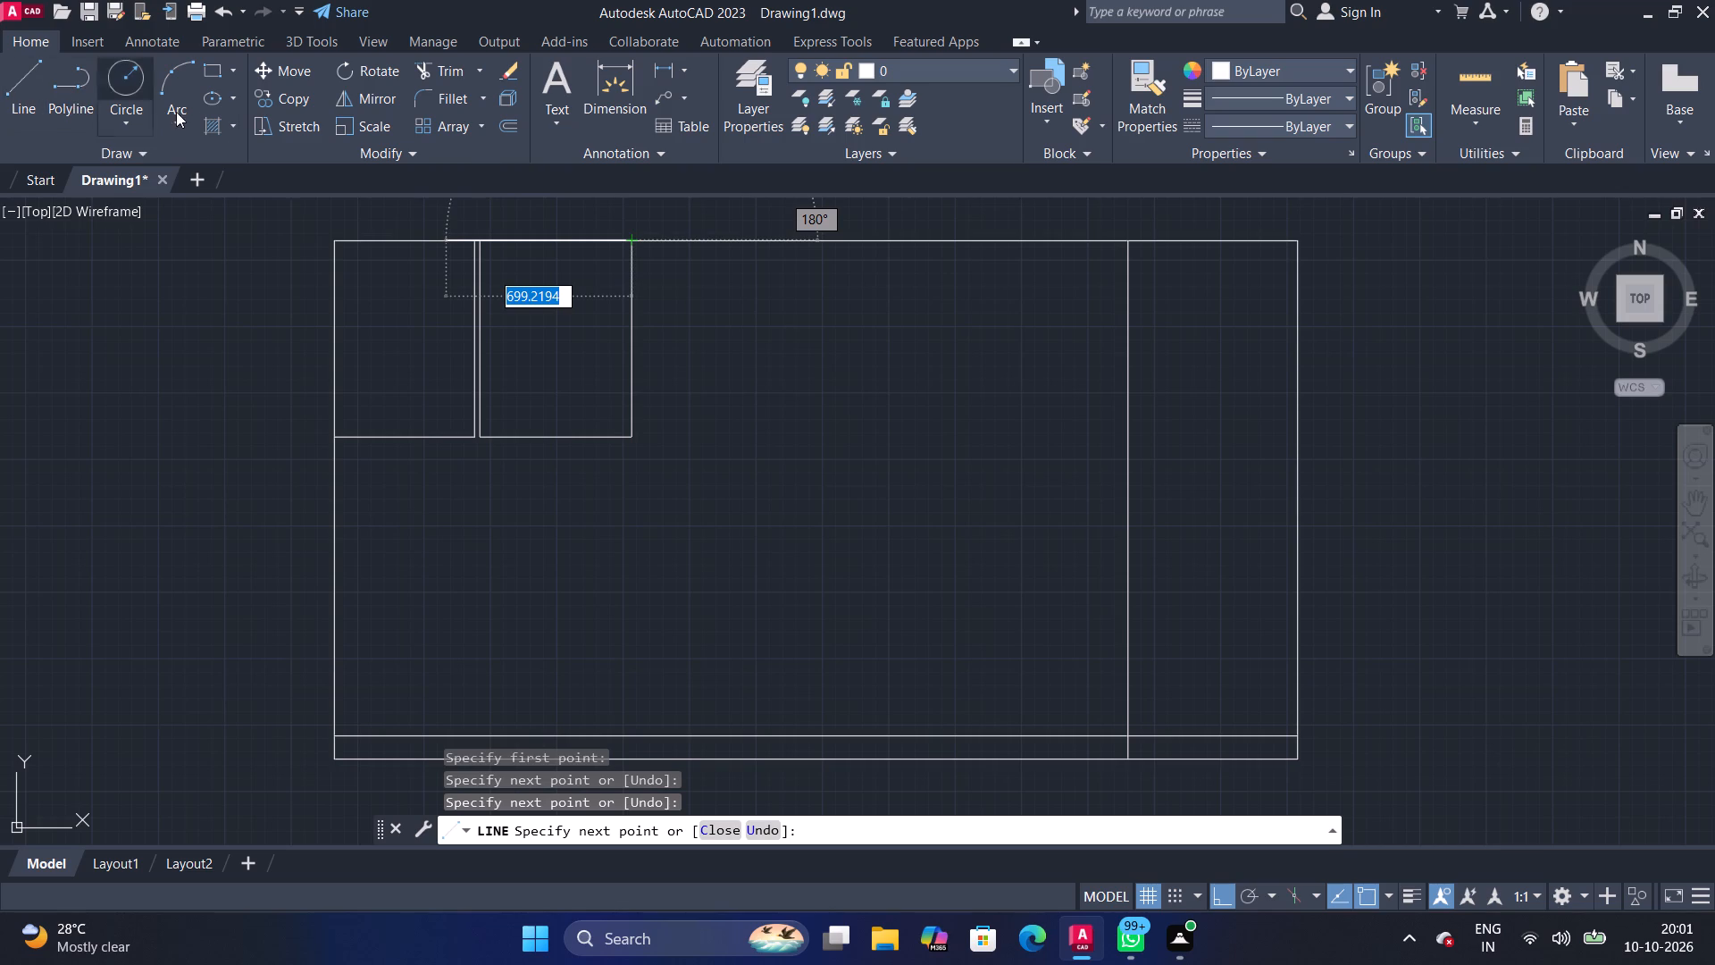
click(28, 89)
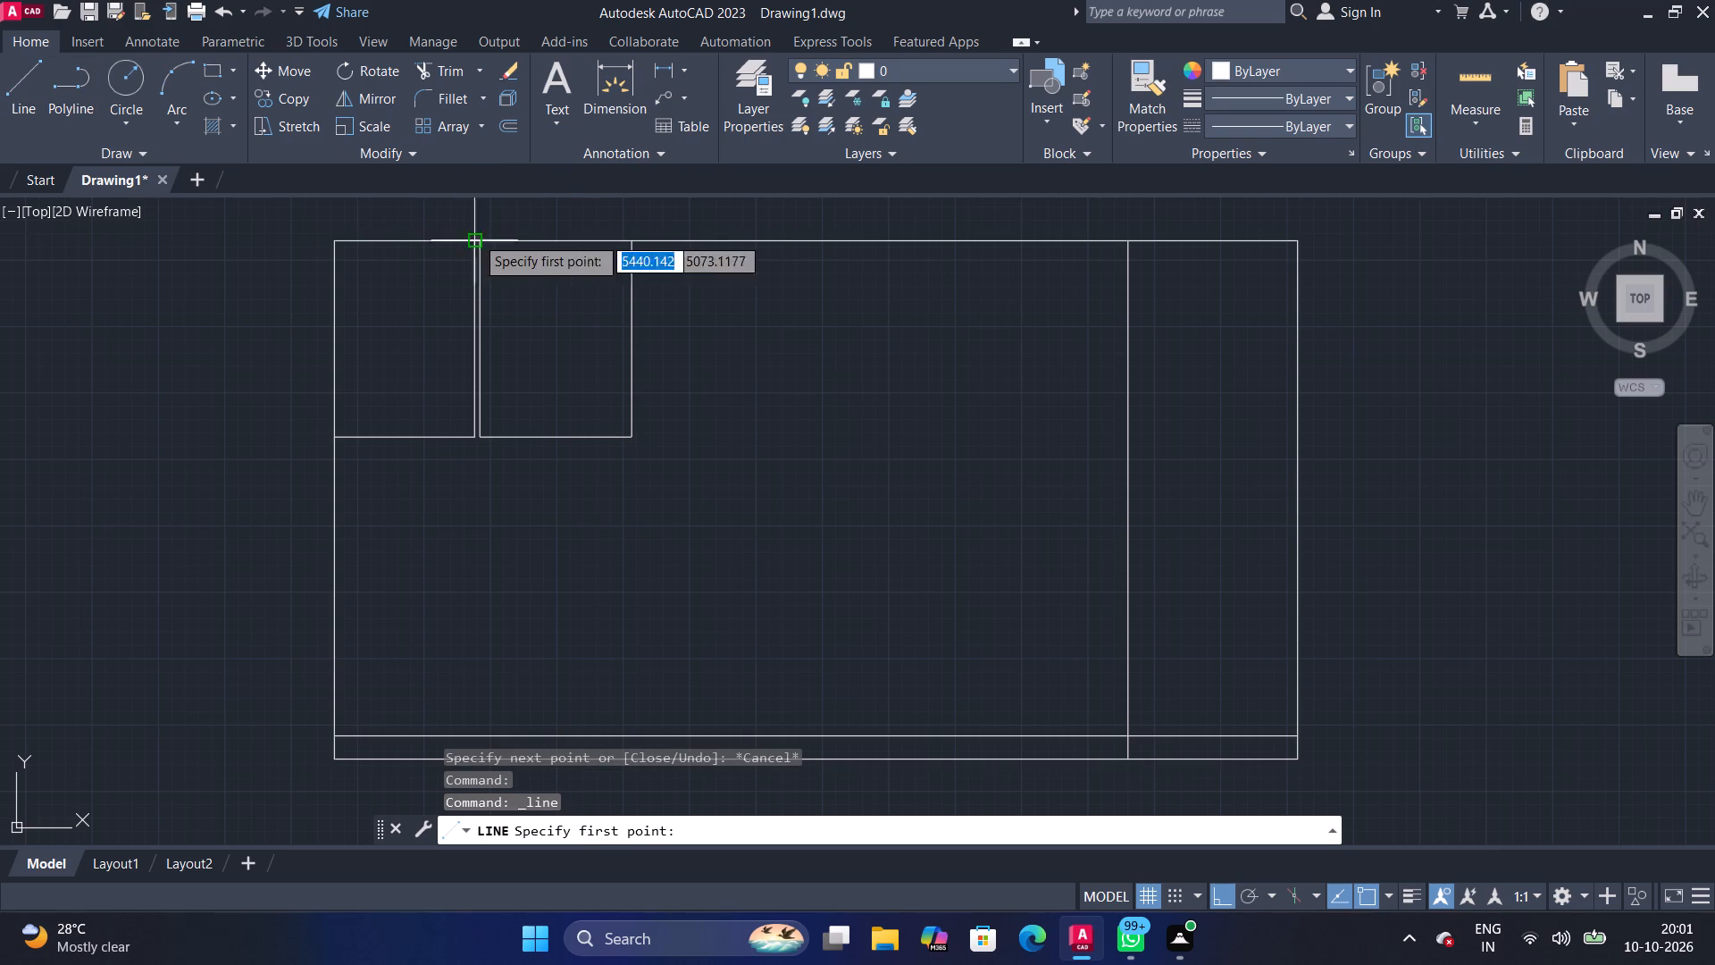
click(630, 242)
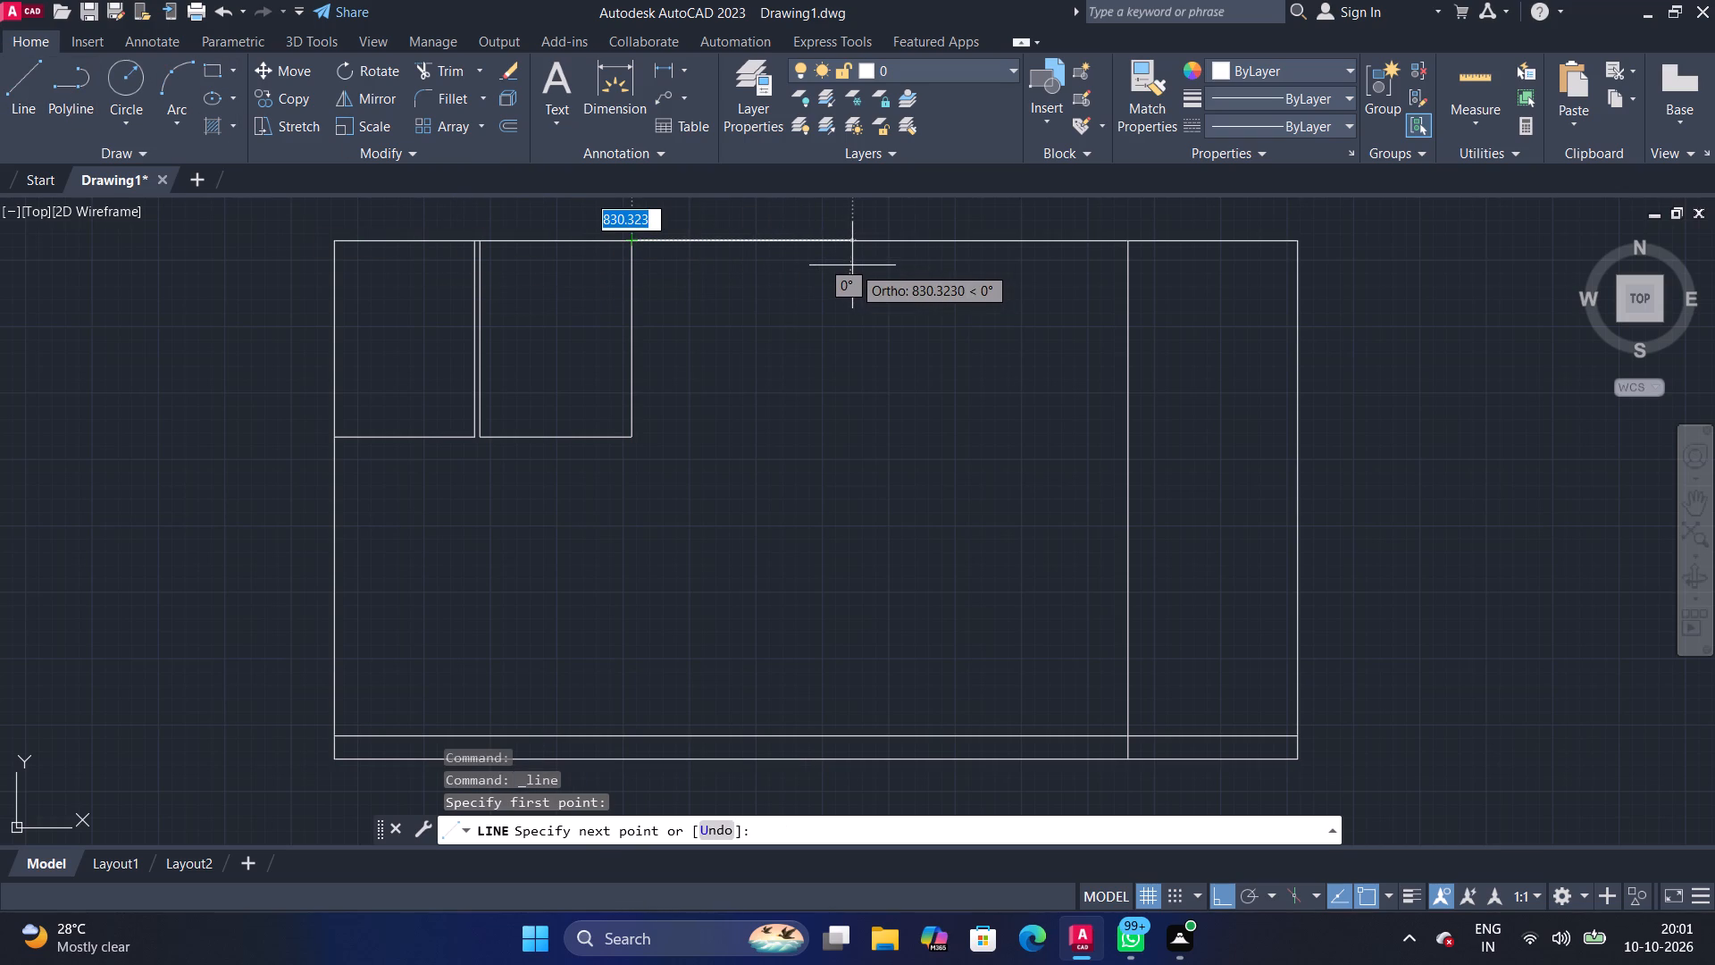
click(847, 265)
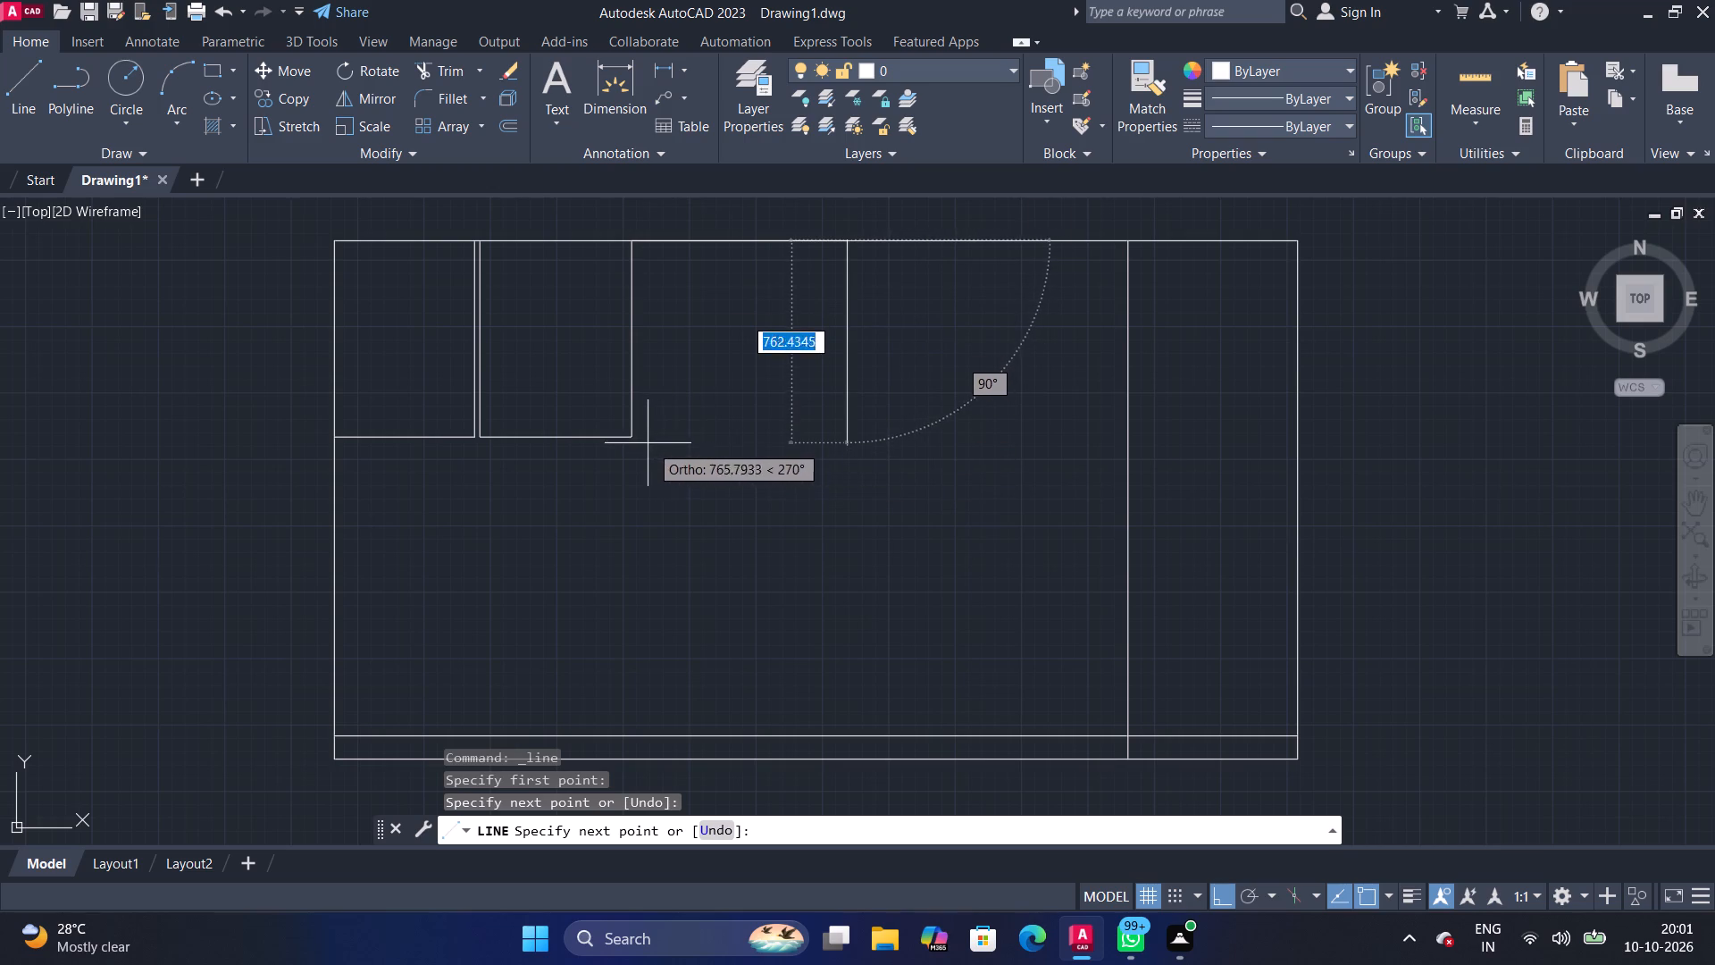
click(845, 436)
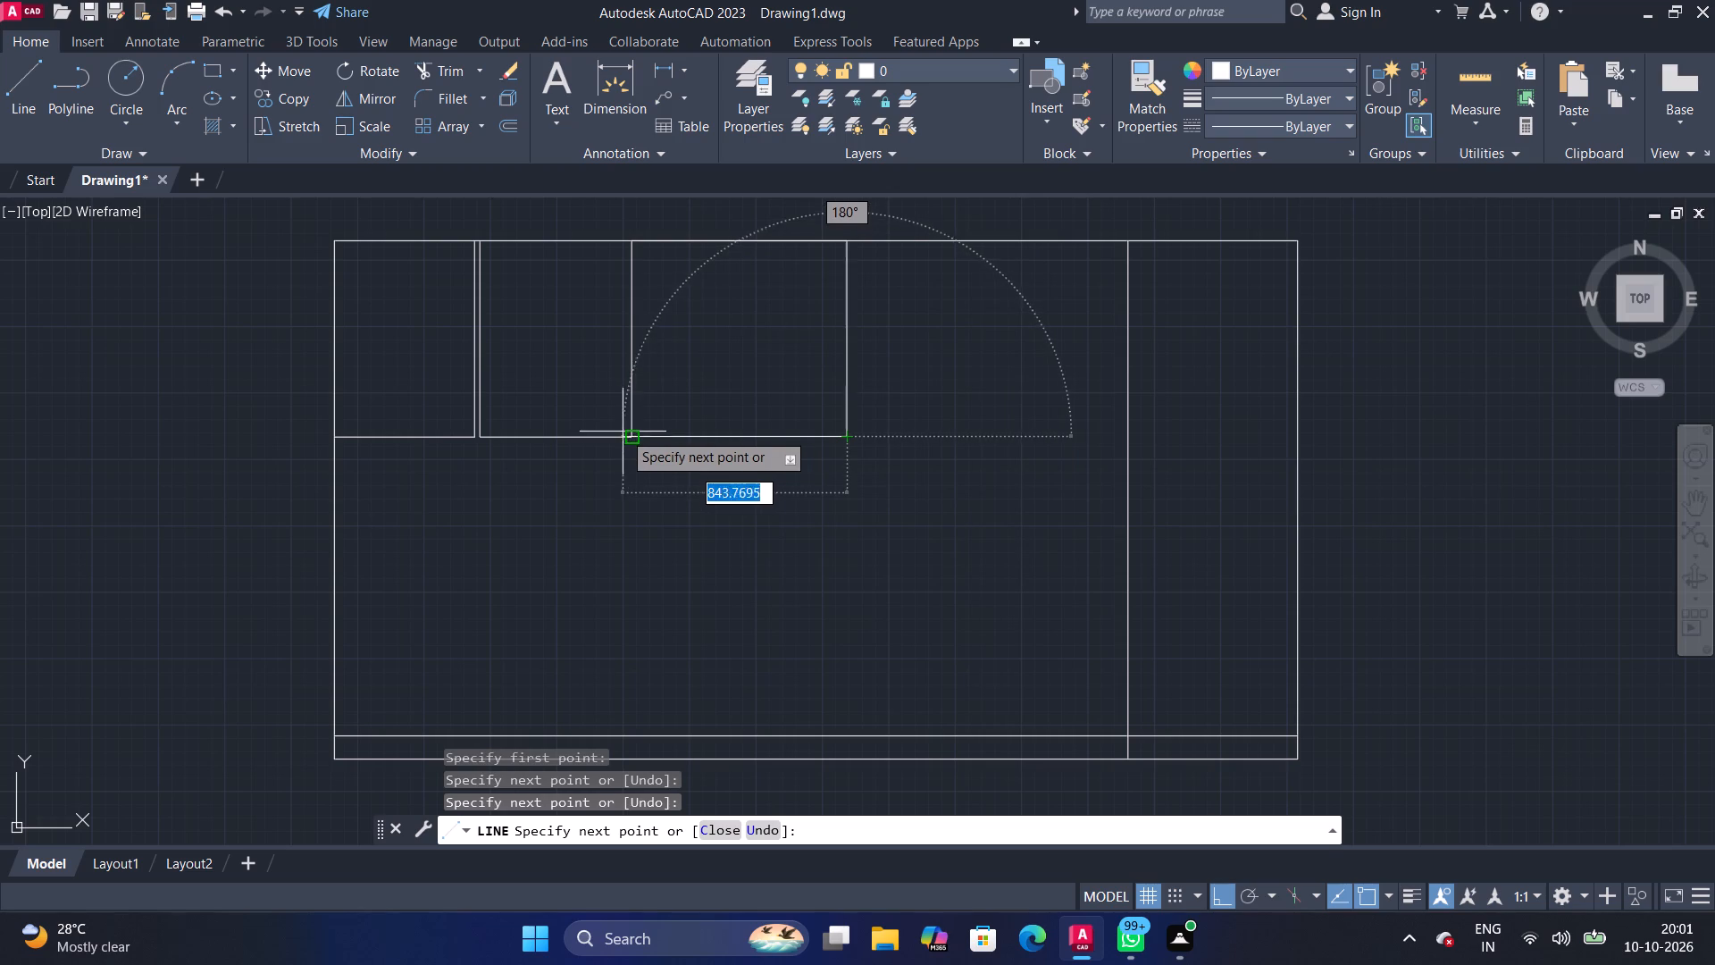
click(635, 436)
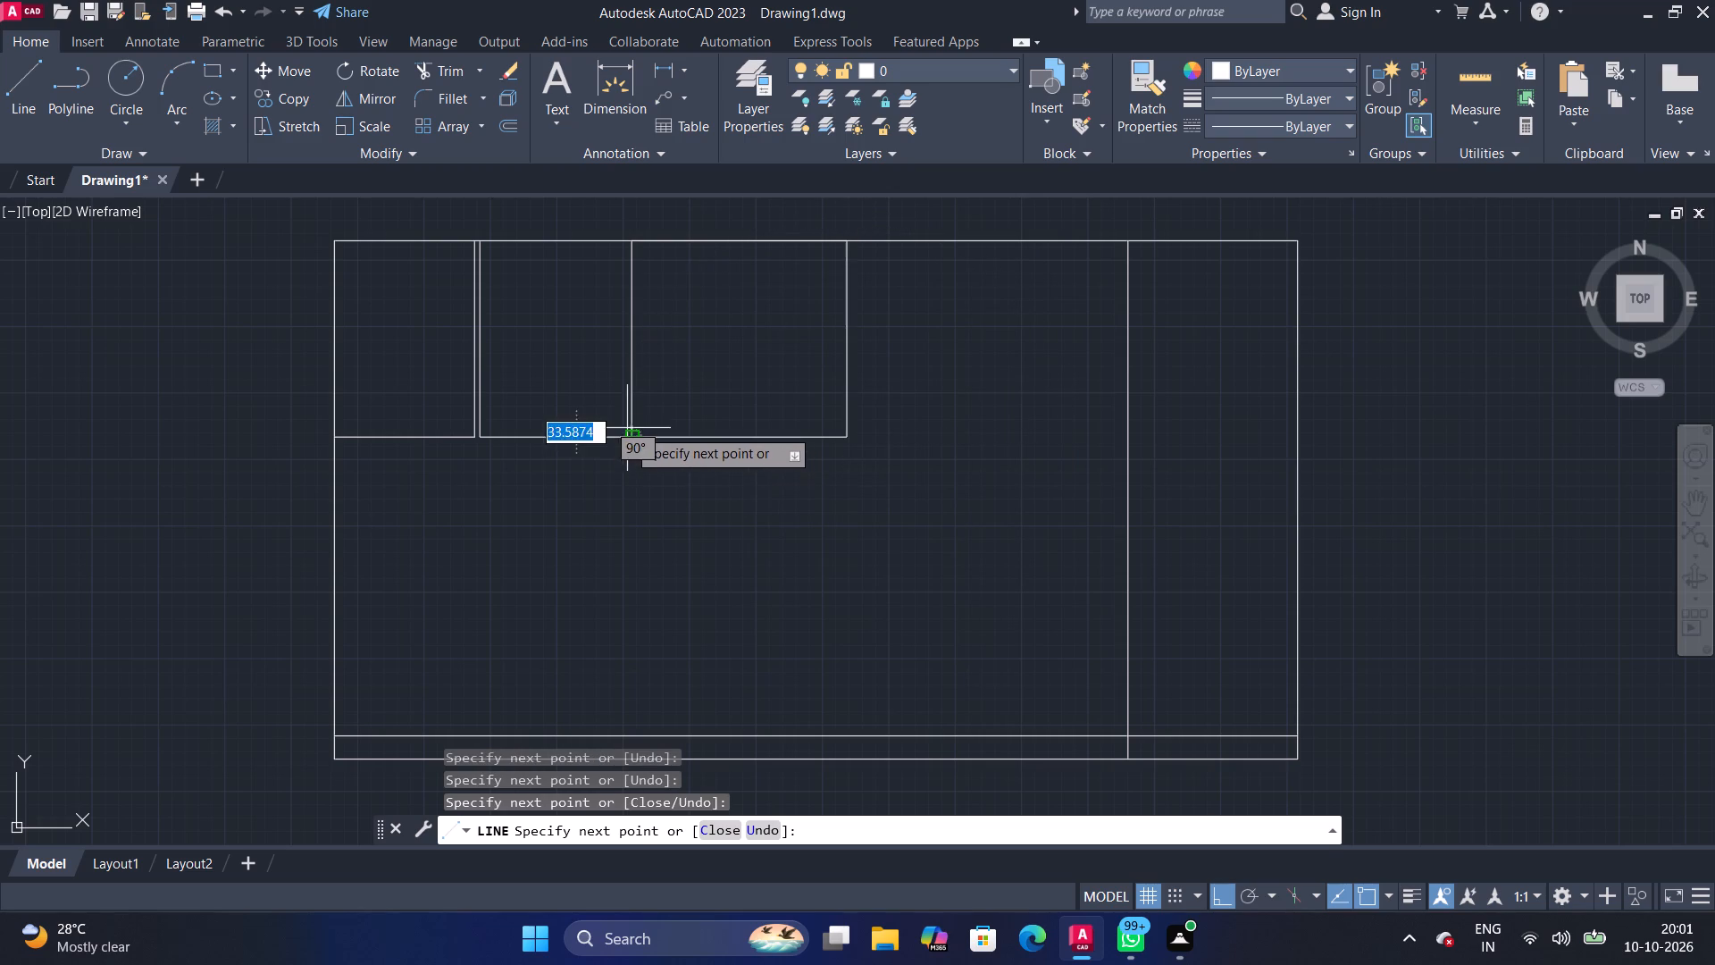
Draw a line about 719 long to the right from the third compartment's lower-right corner, continuing its bottom edge.
click(35, 88)
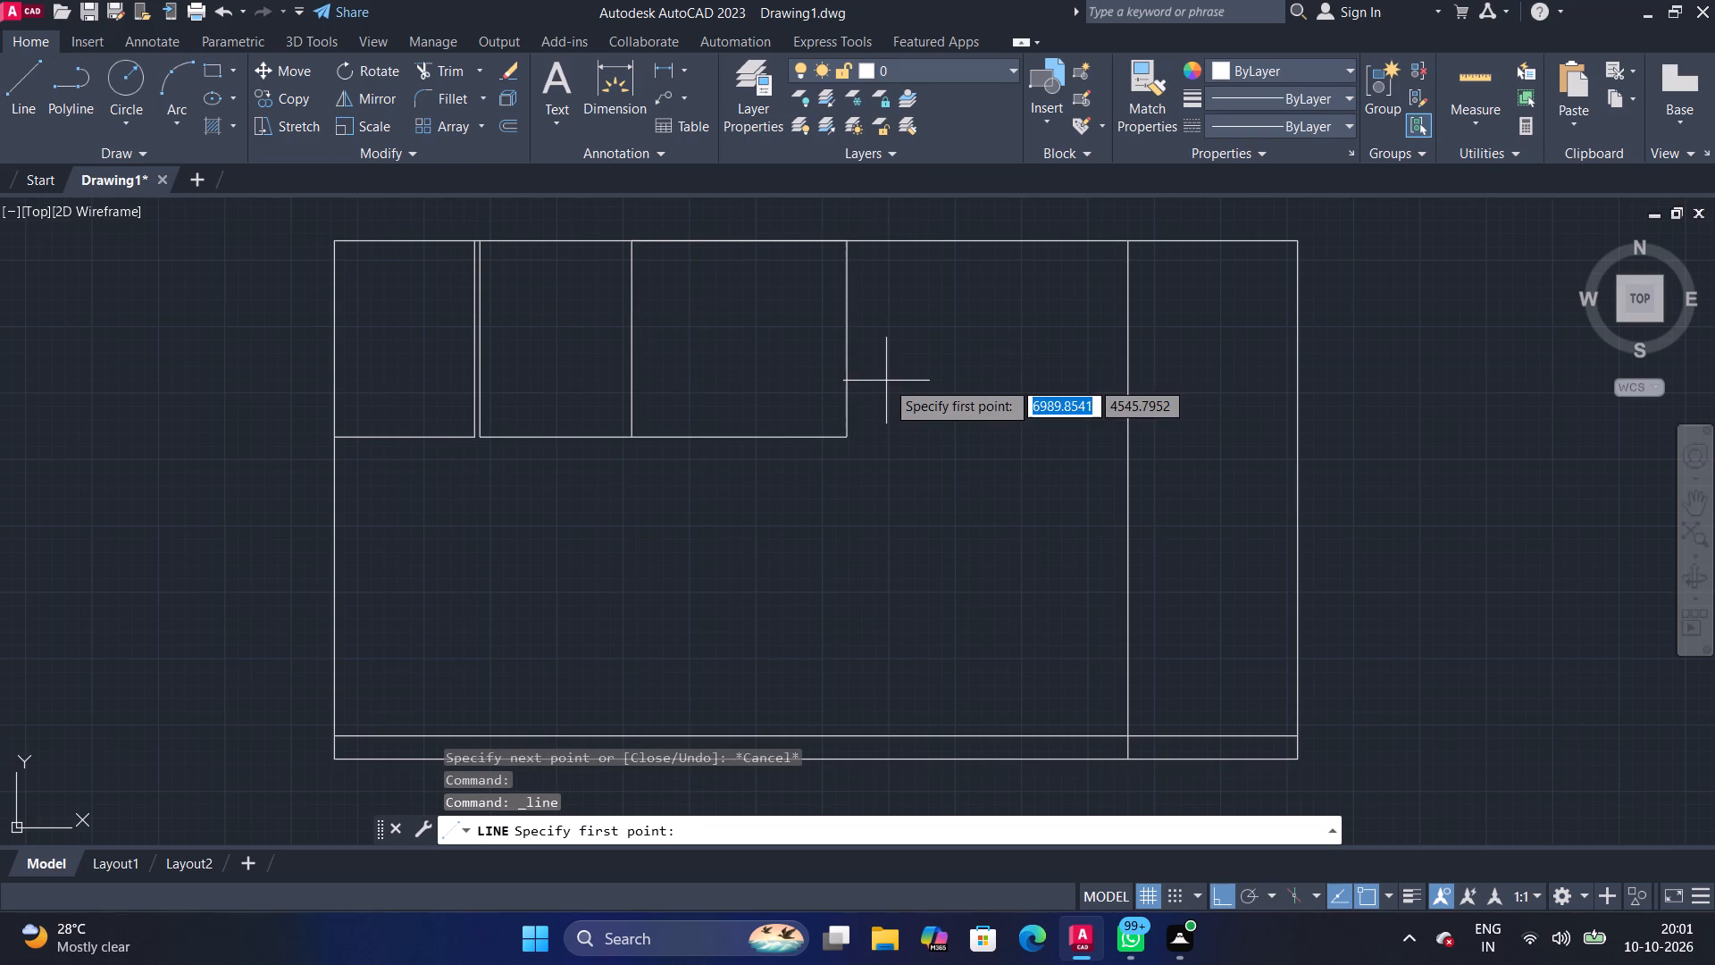
click(846, 432)
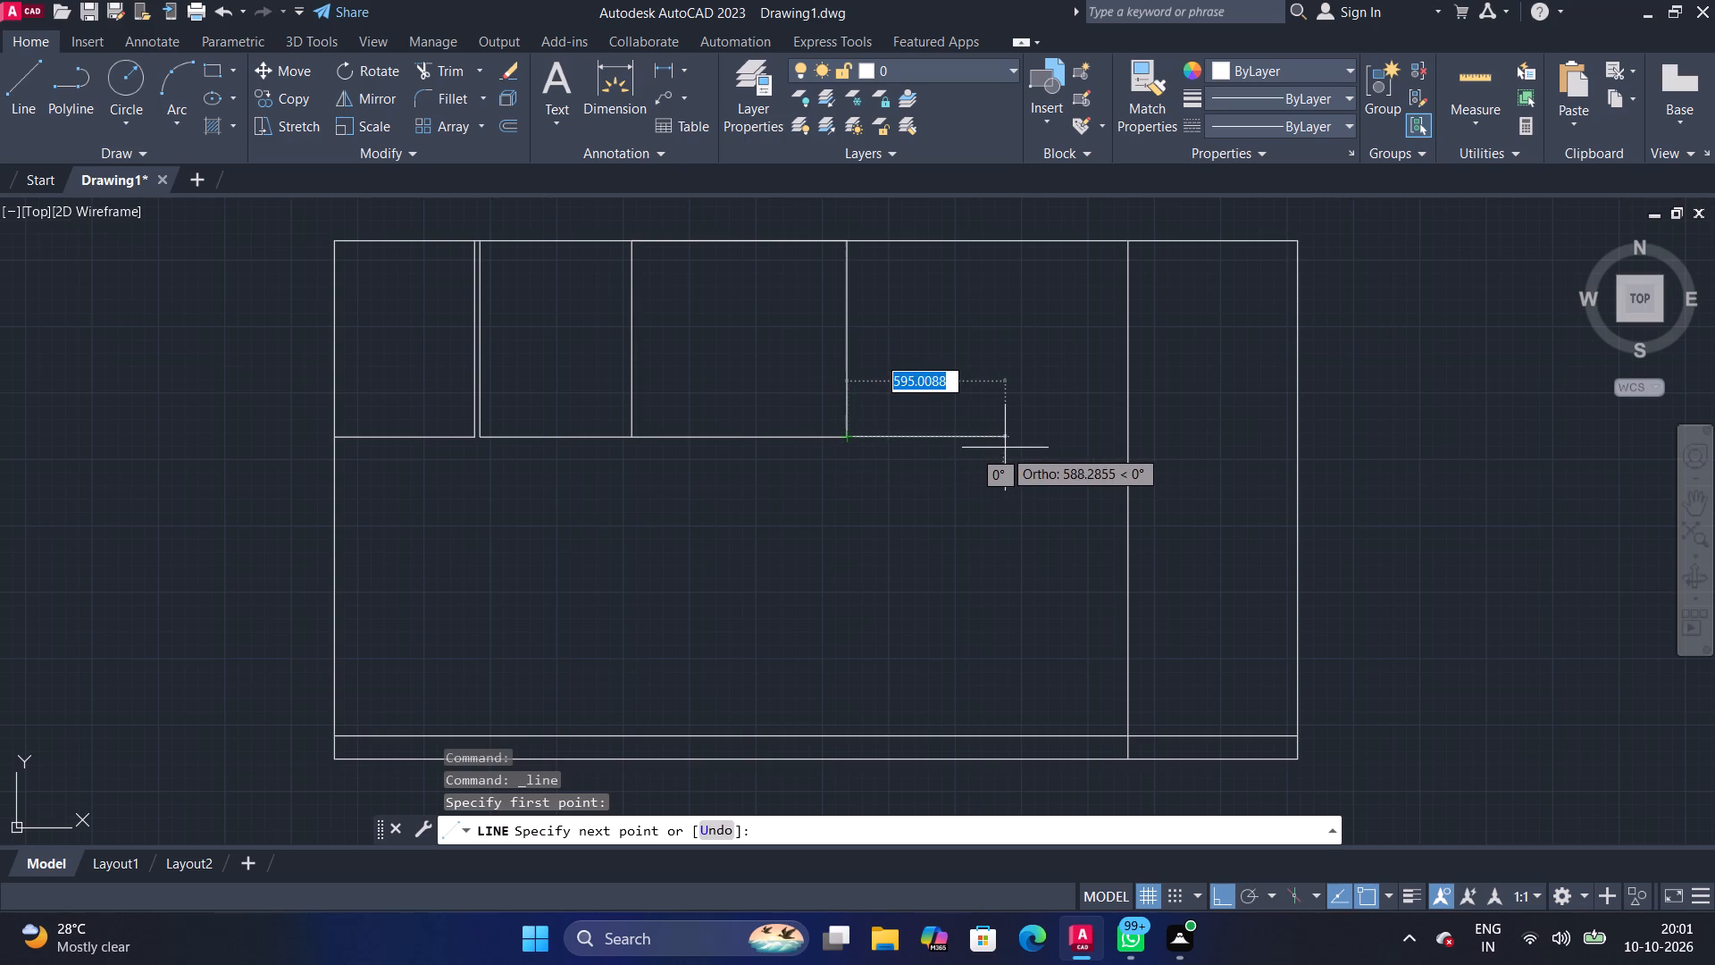
click(1038, 445)
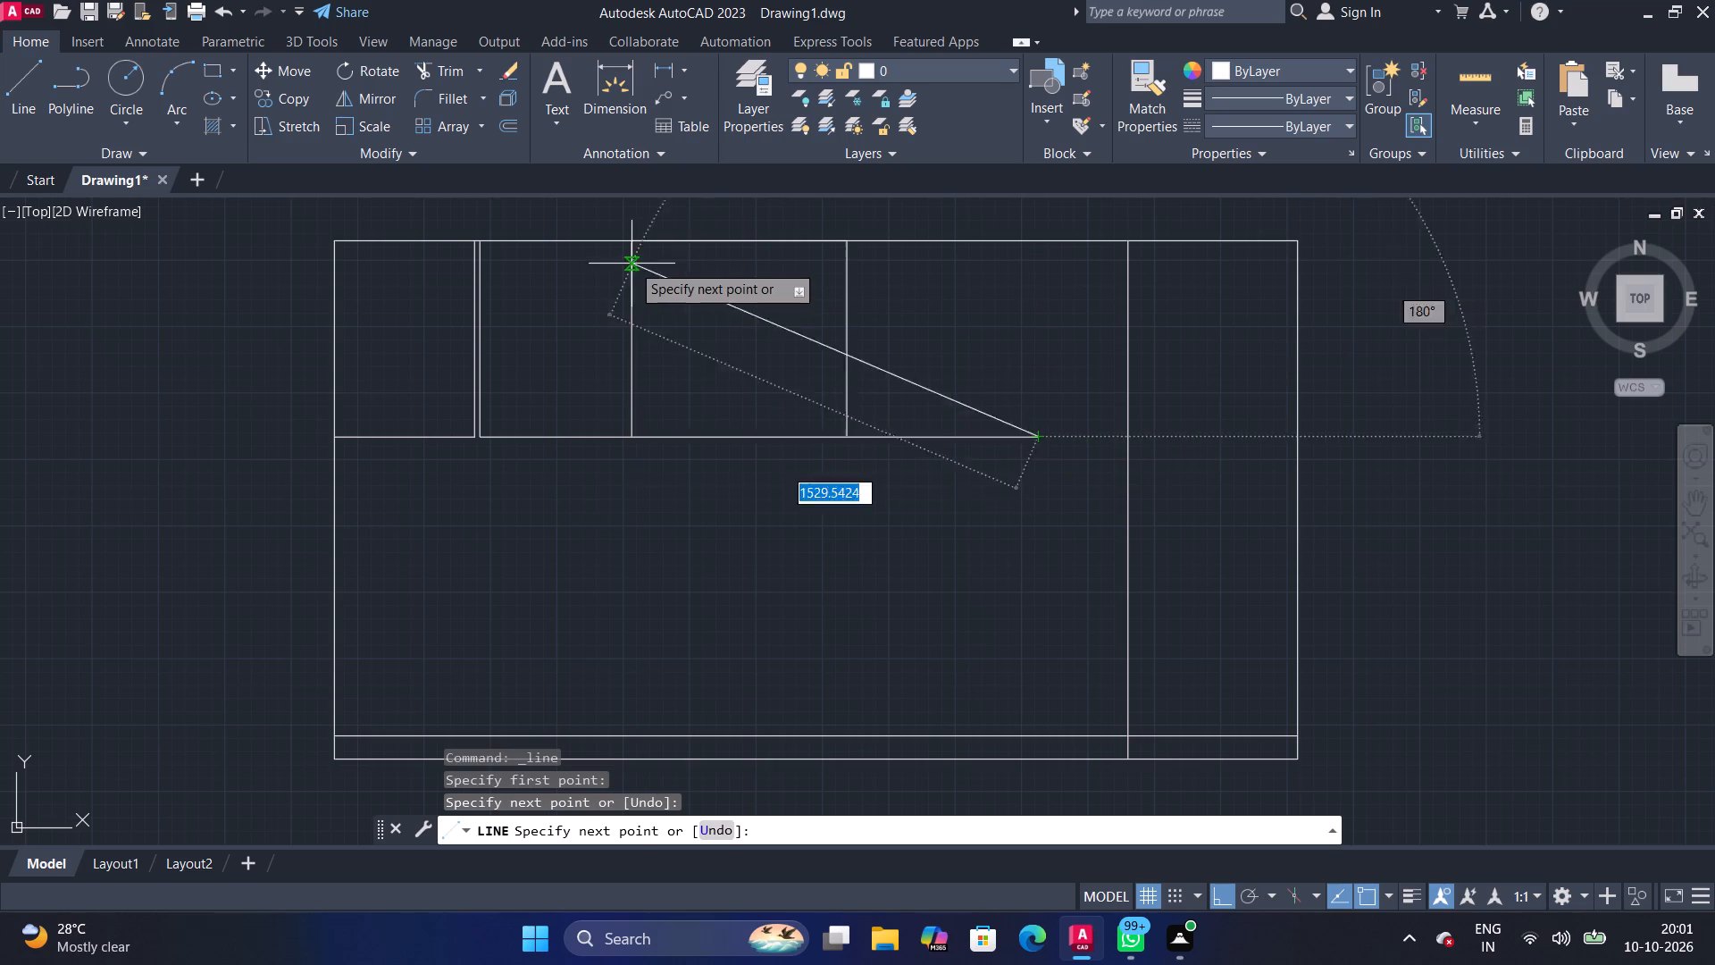
Draw a narrow compartment about 245 wide between the extended bottom line and the top edge, starting about 212 right of the third compartment.
click(24, 98)
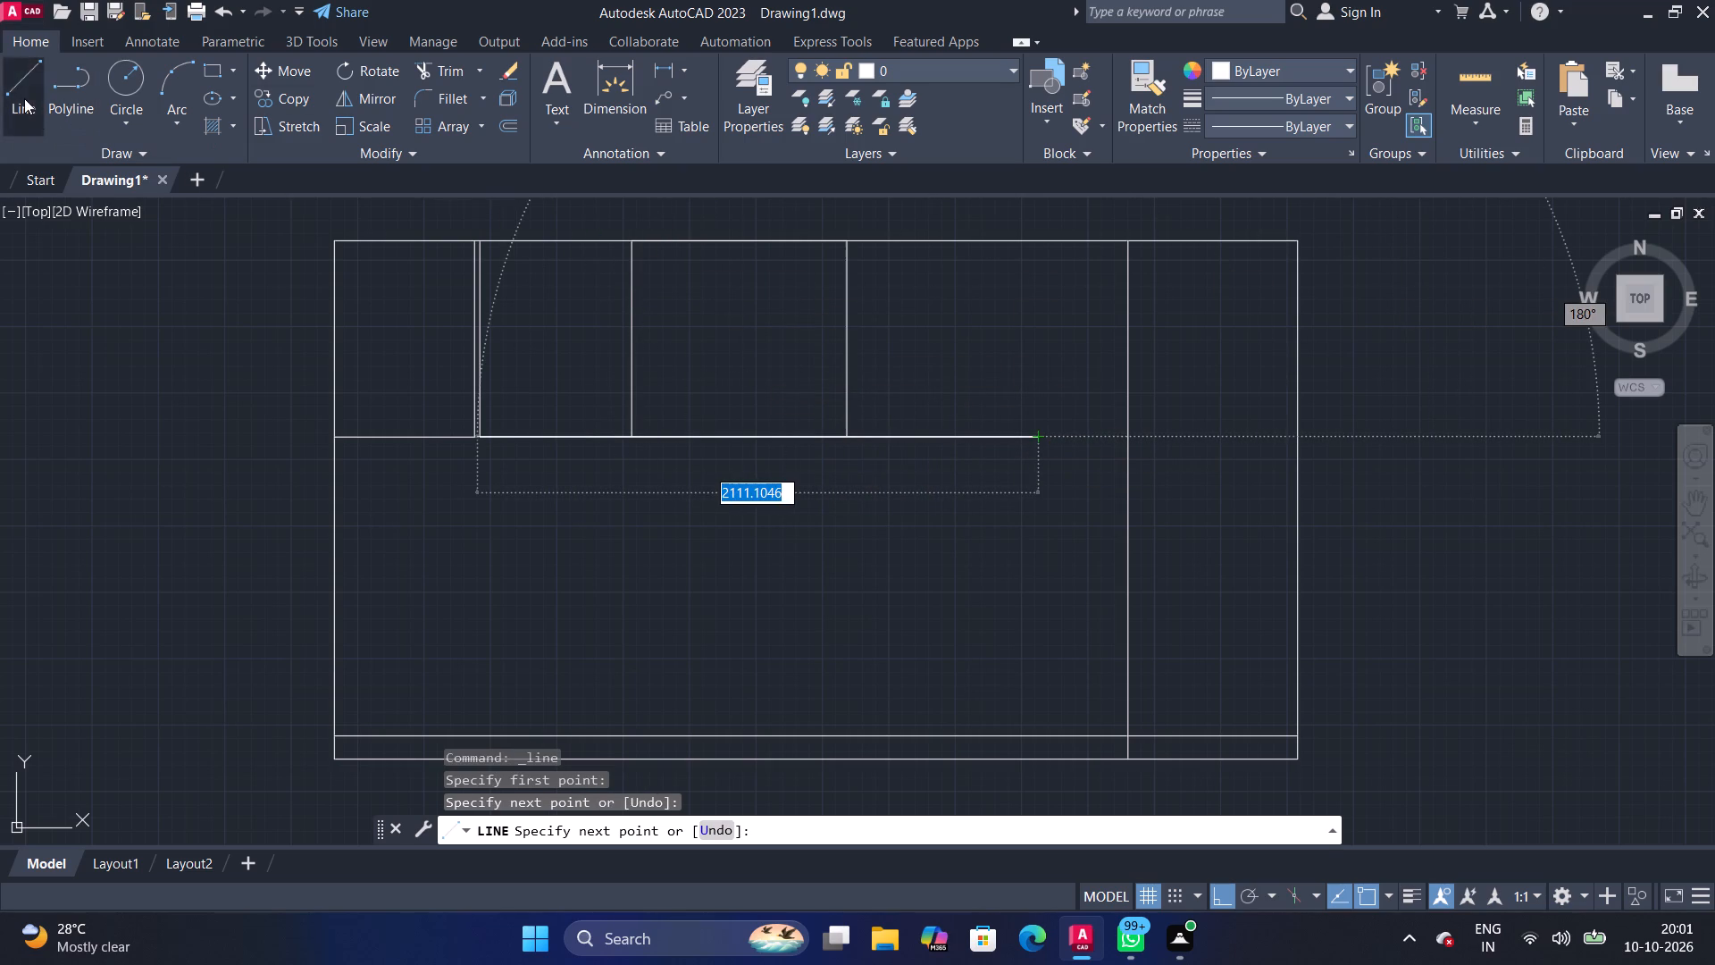
click(903, 438)
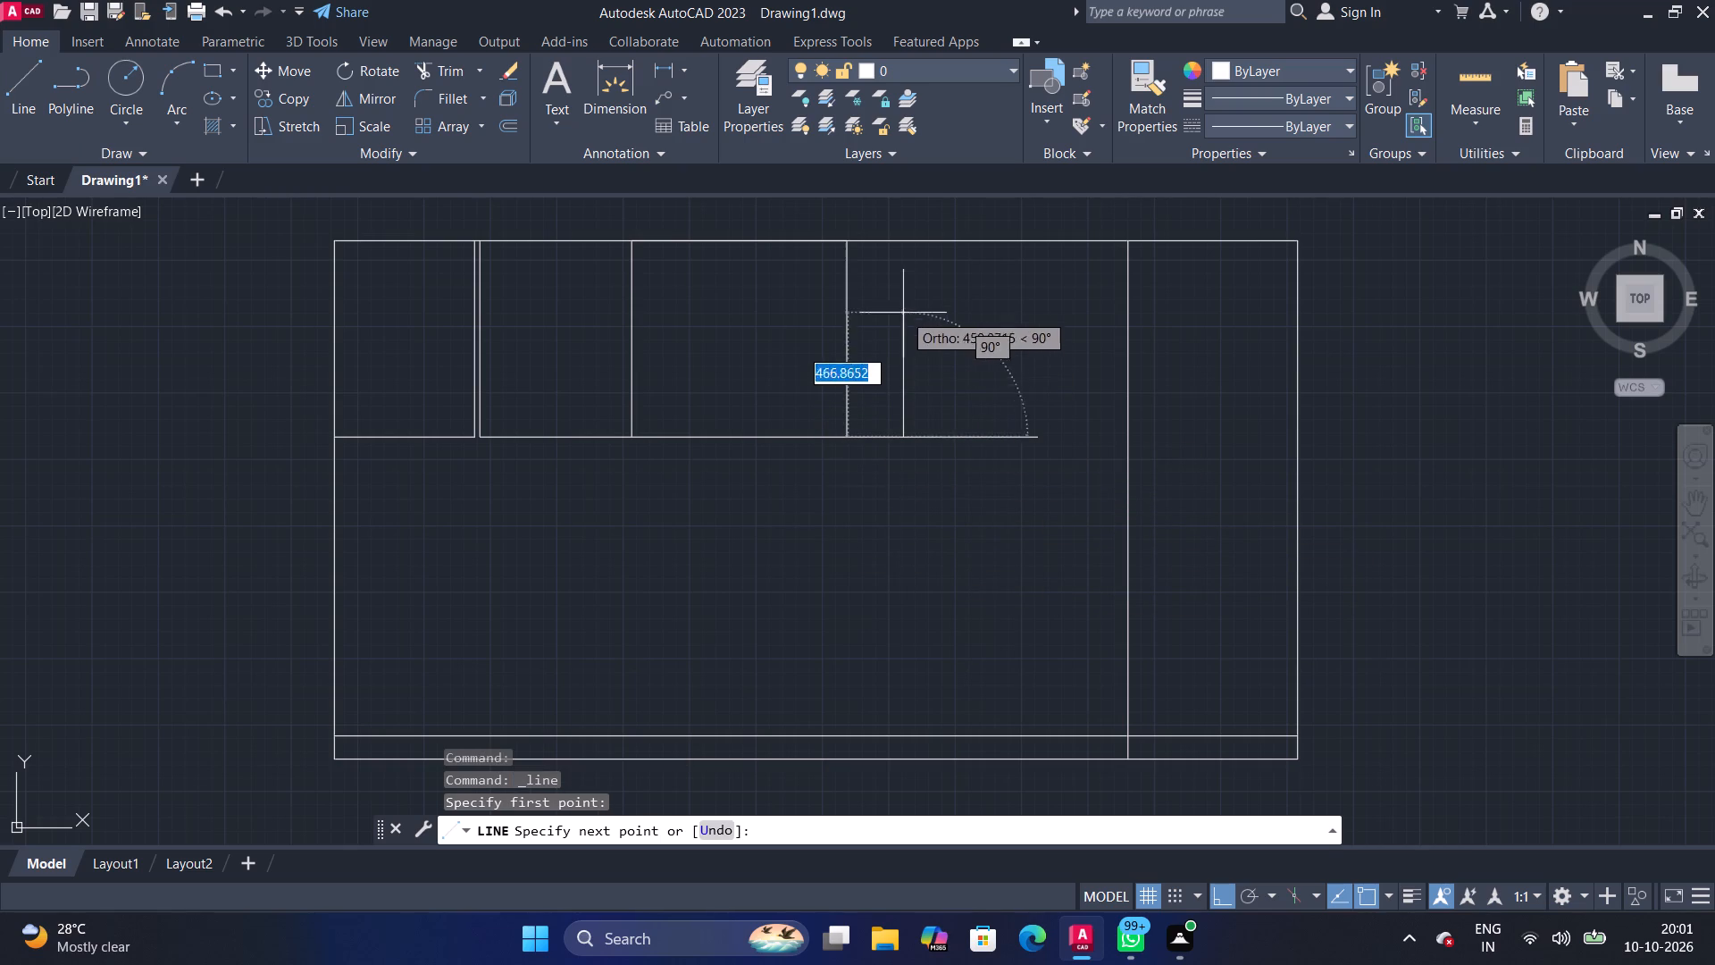
click(905, 239)
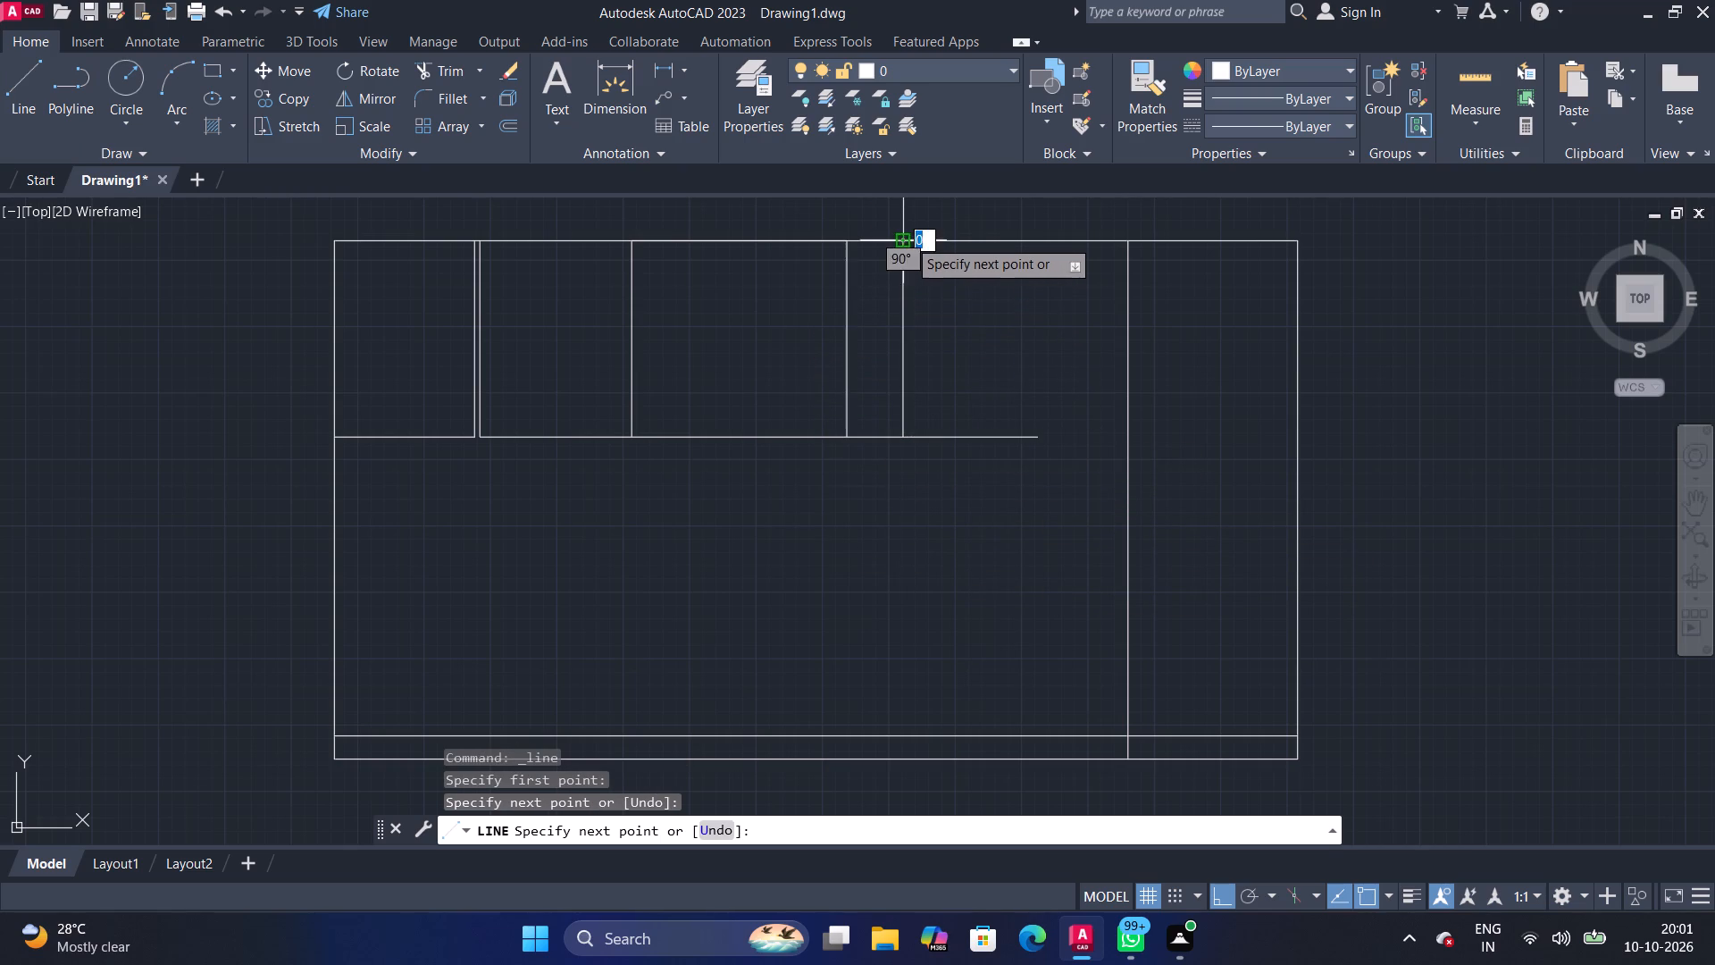
click(968, 234)
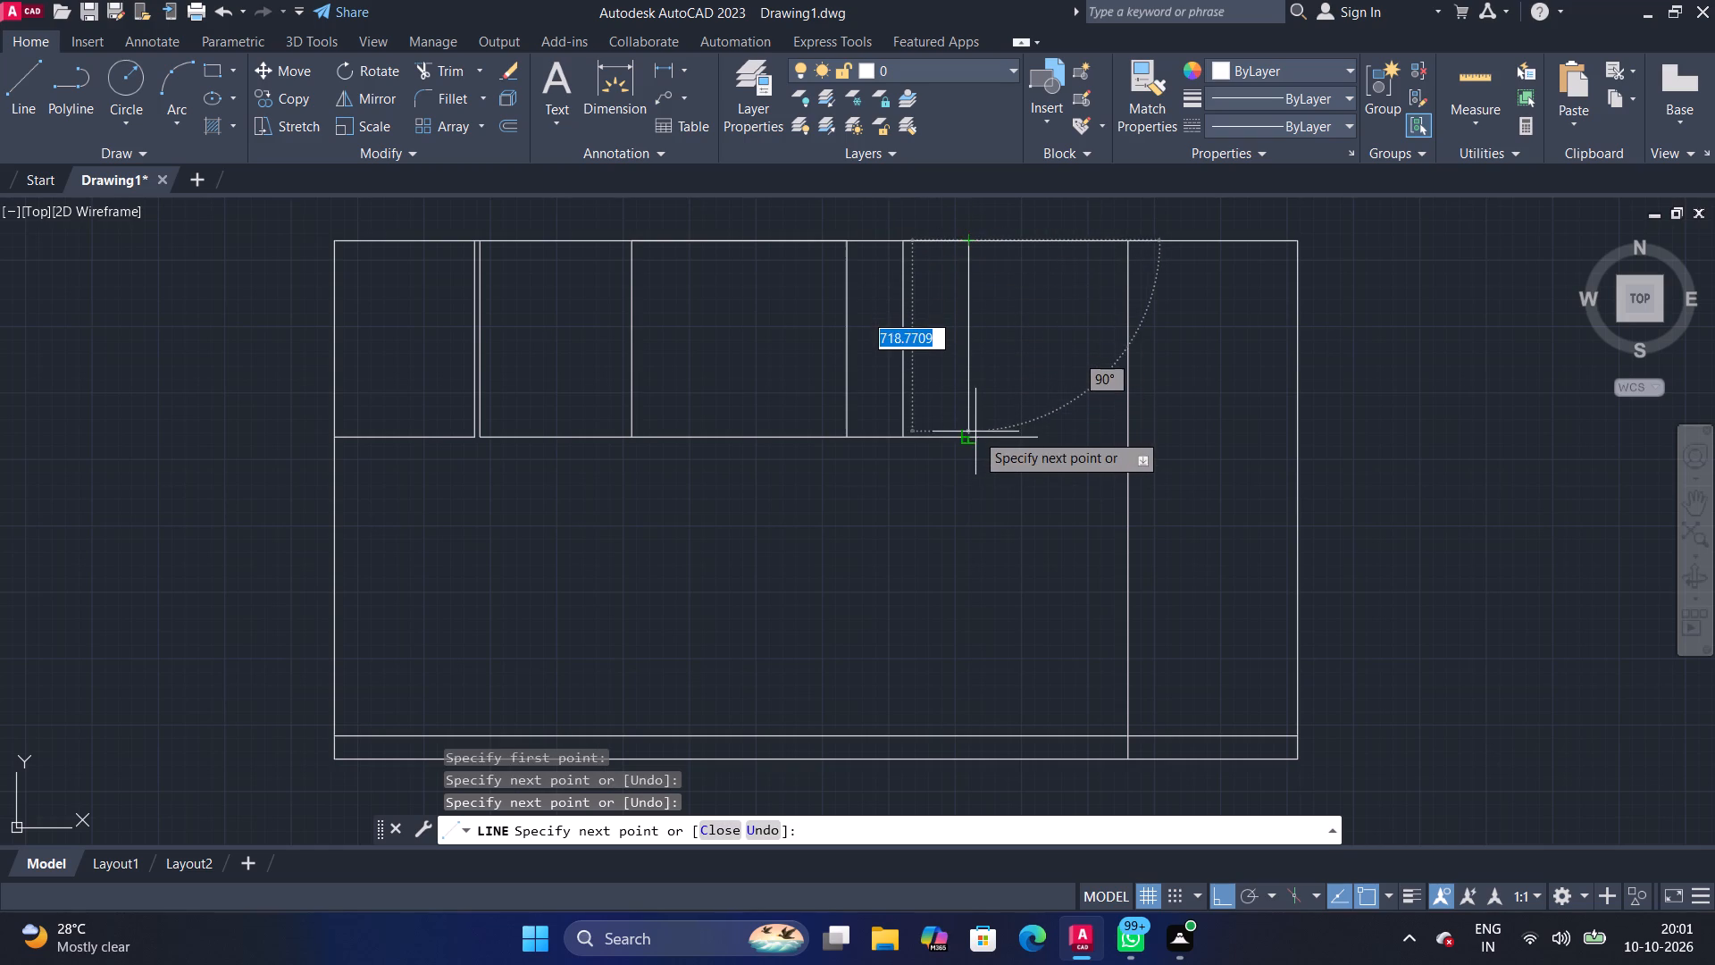
click(974, 438)
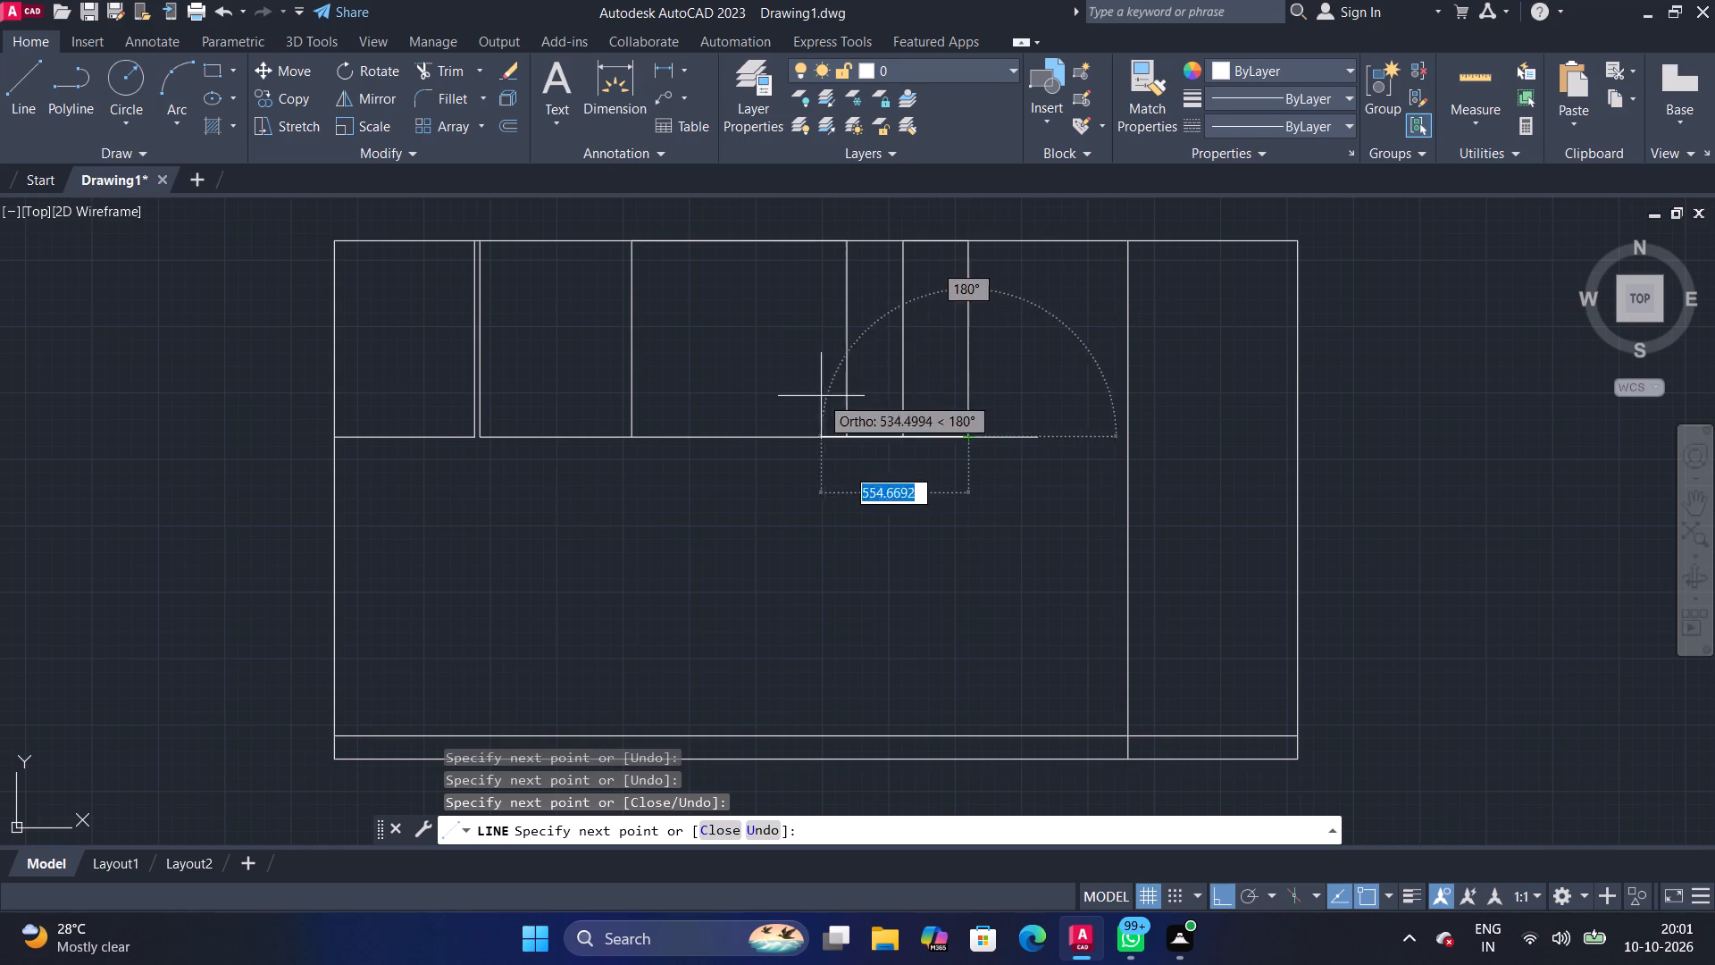
Draw a horizontal line about 719 long from the third compartment's right side, about 97 above the bottom line, and close it down to that line's end.
click(28, 94)
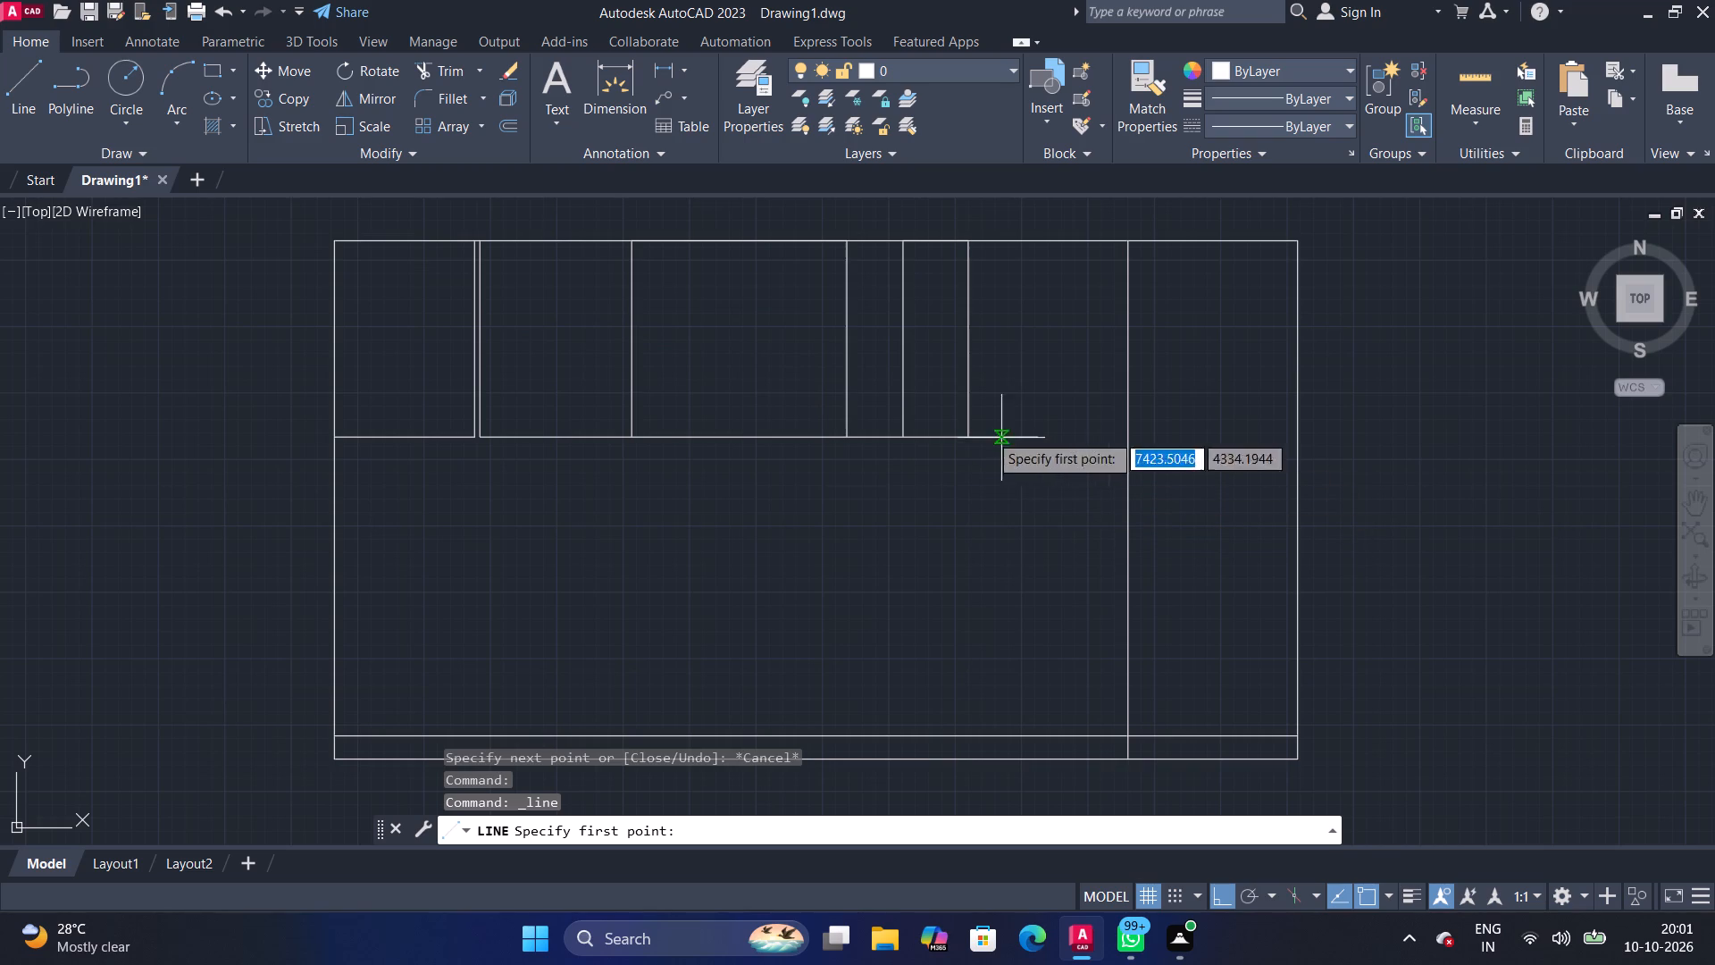
click(848, 411)
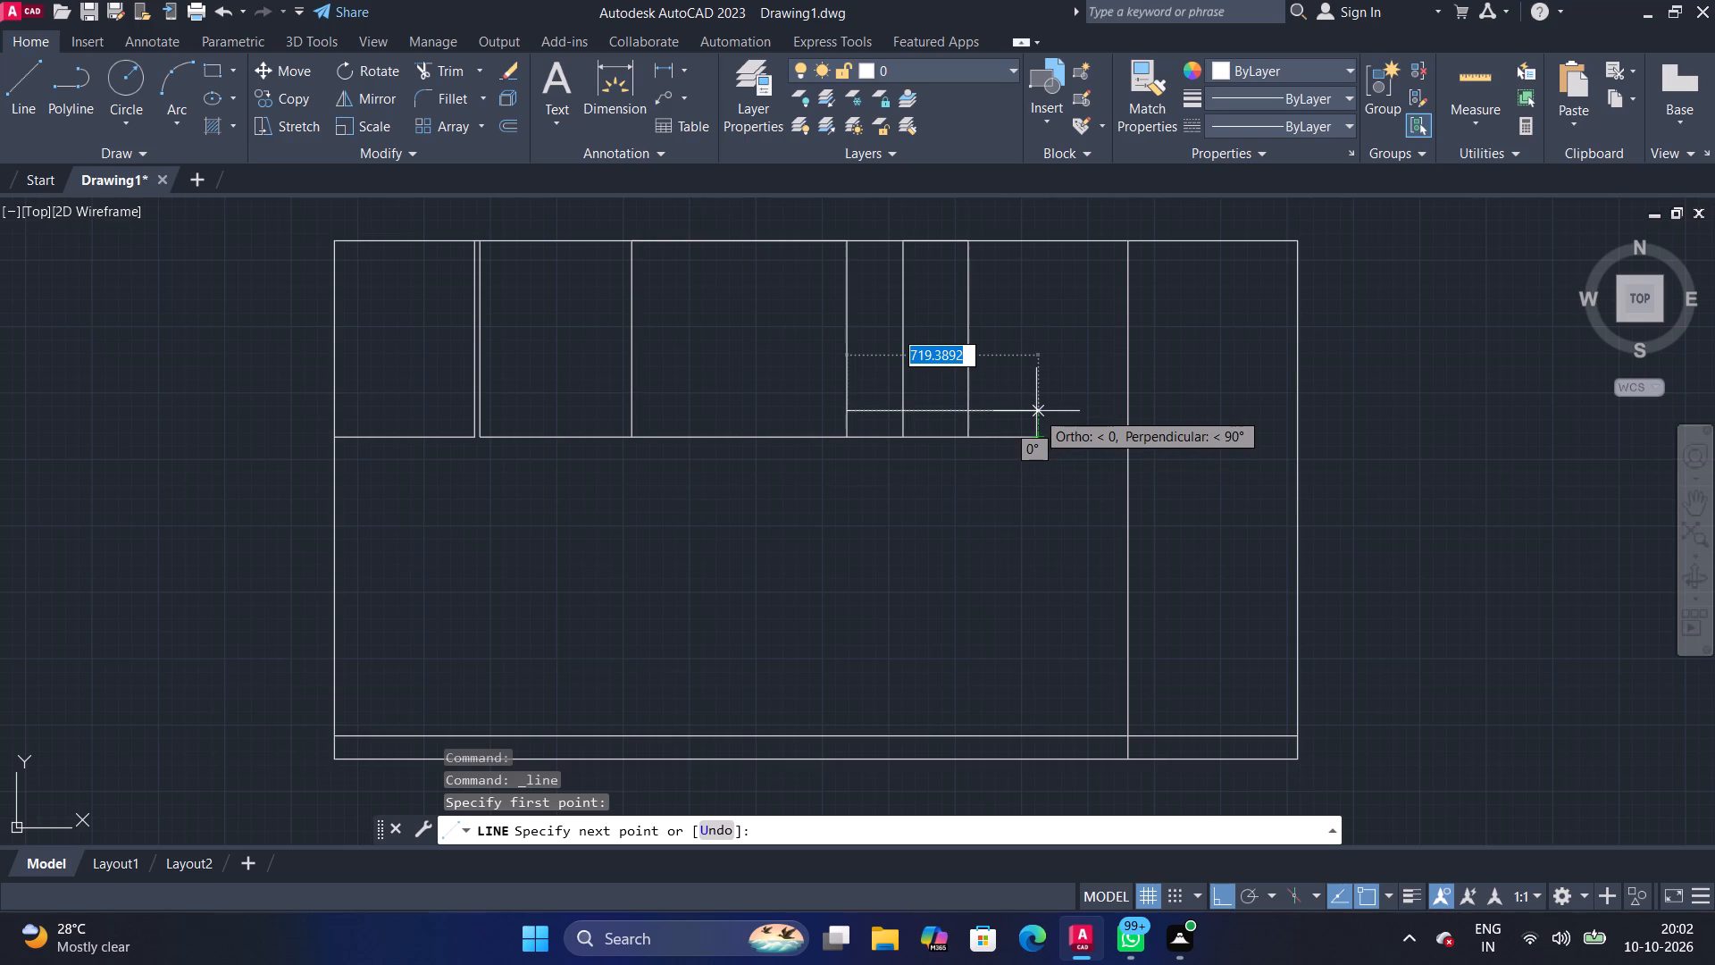
click(1038, 411)
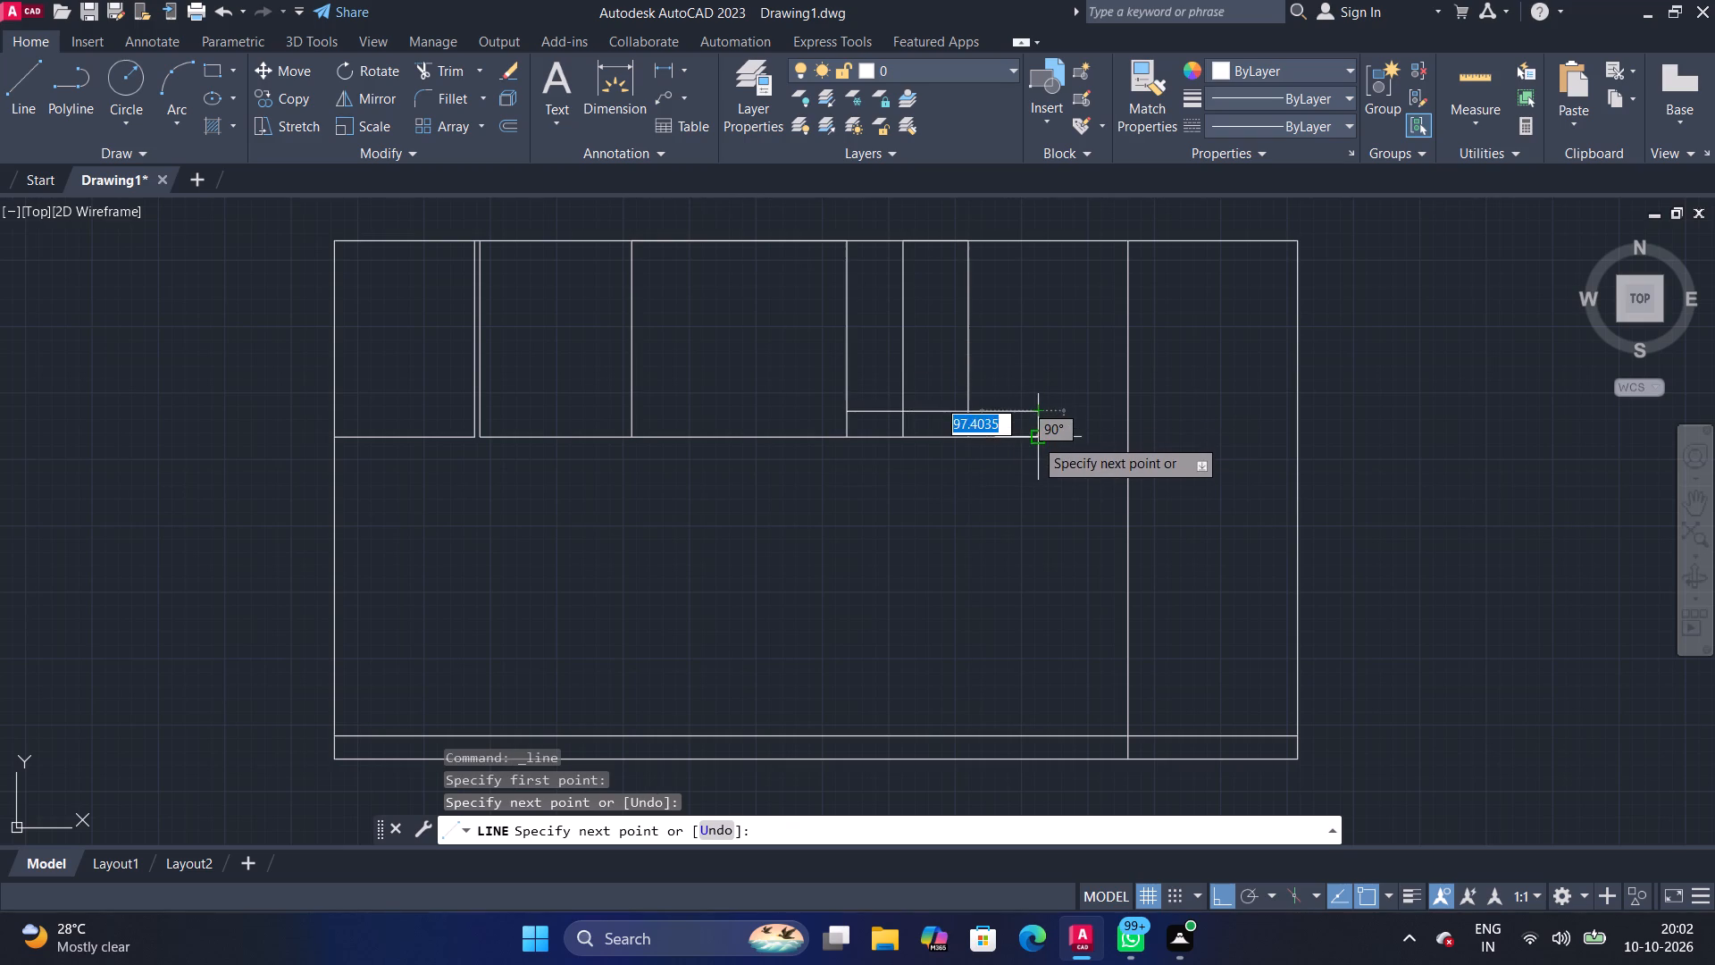
click(1034, 440)
key(Escape)
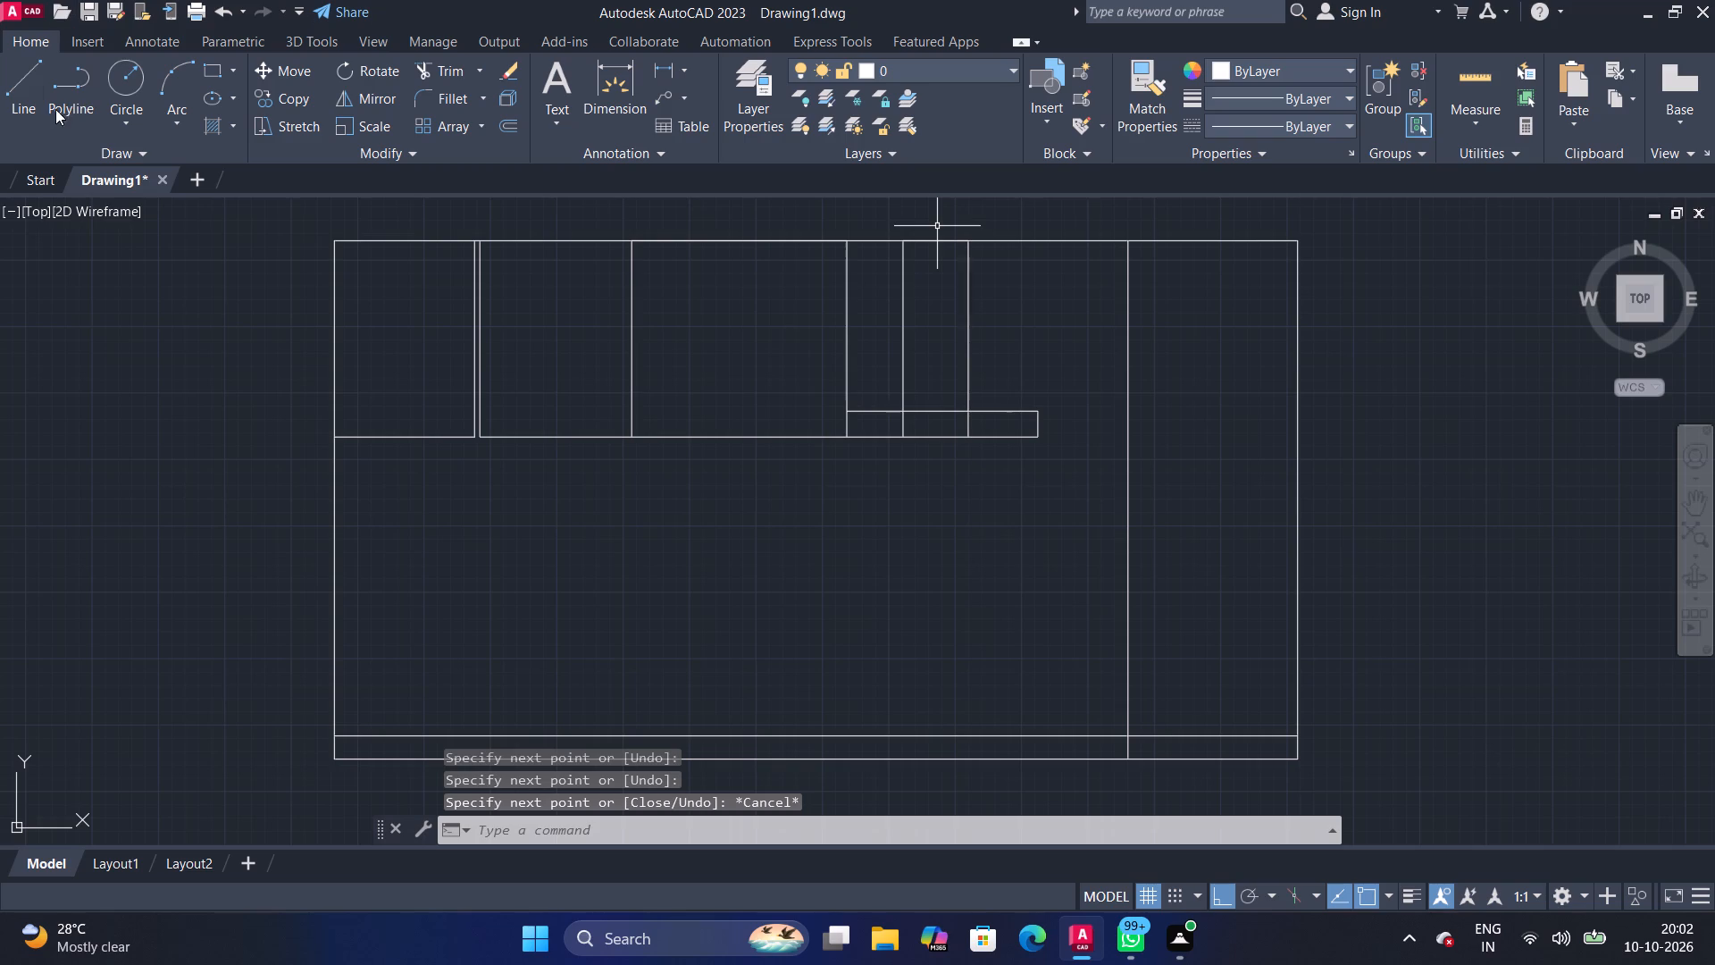
Draw lines from the strip's upper-right corner up to the top edge and from its lower-right corner across to the inner vertical line.
click(24, 80)
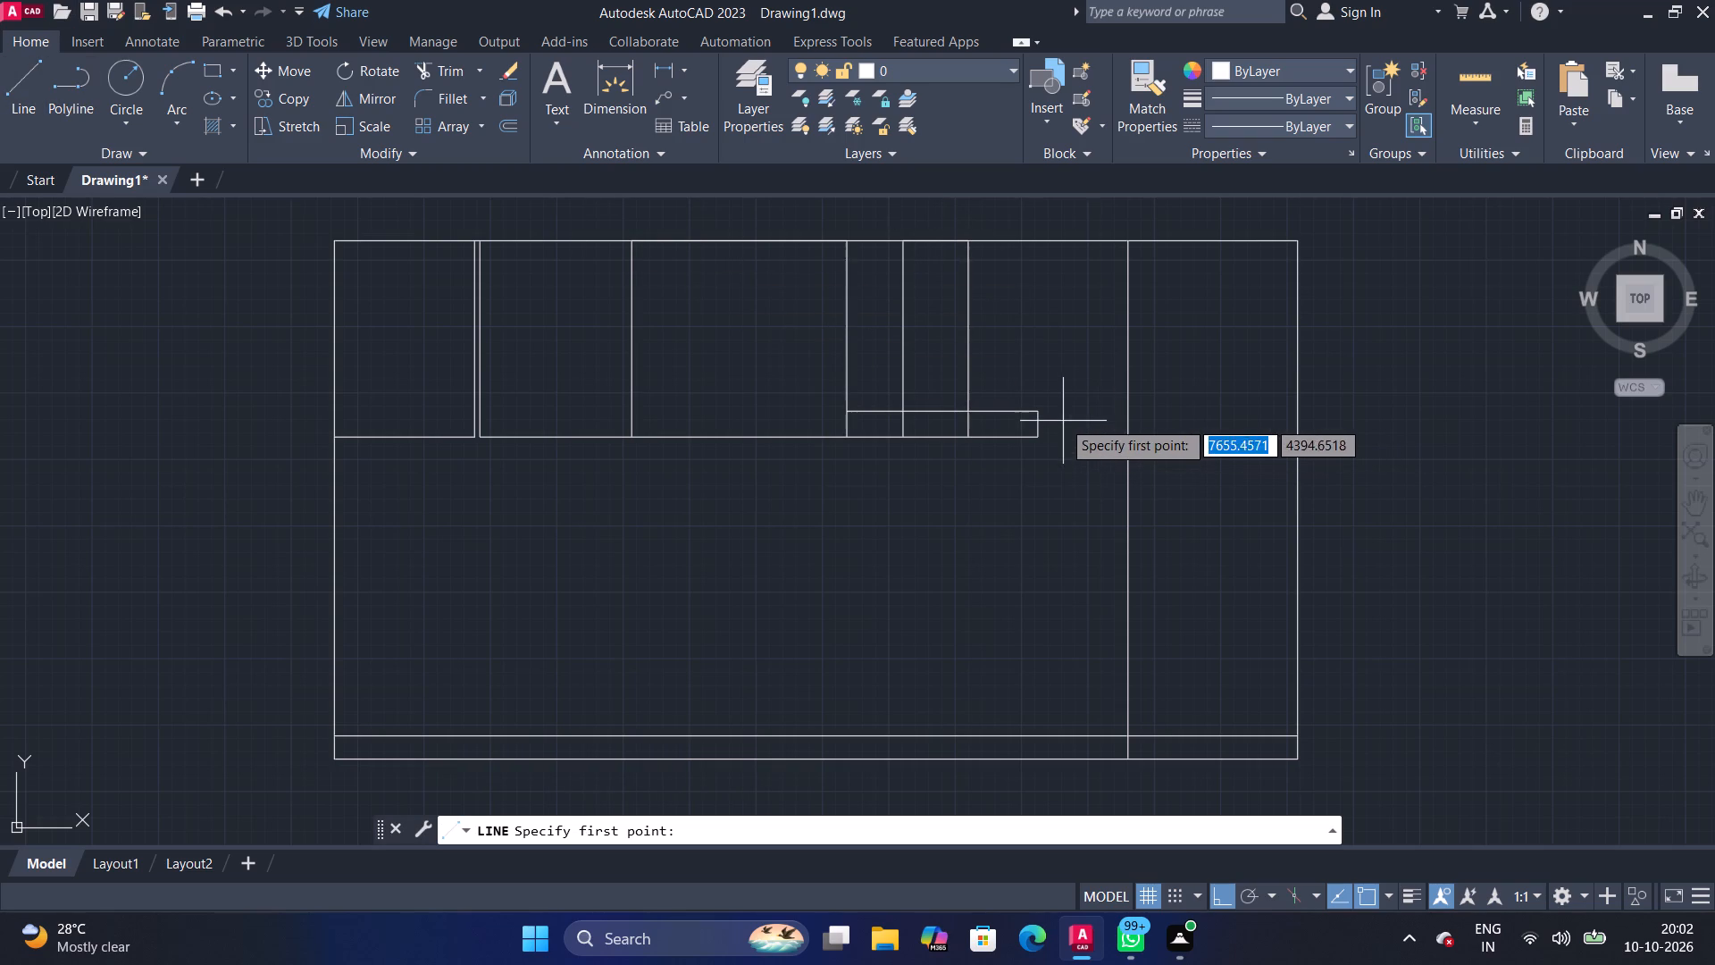
double_click(1039, 414)
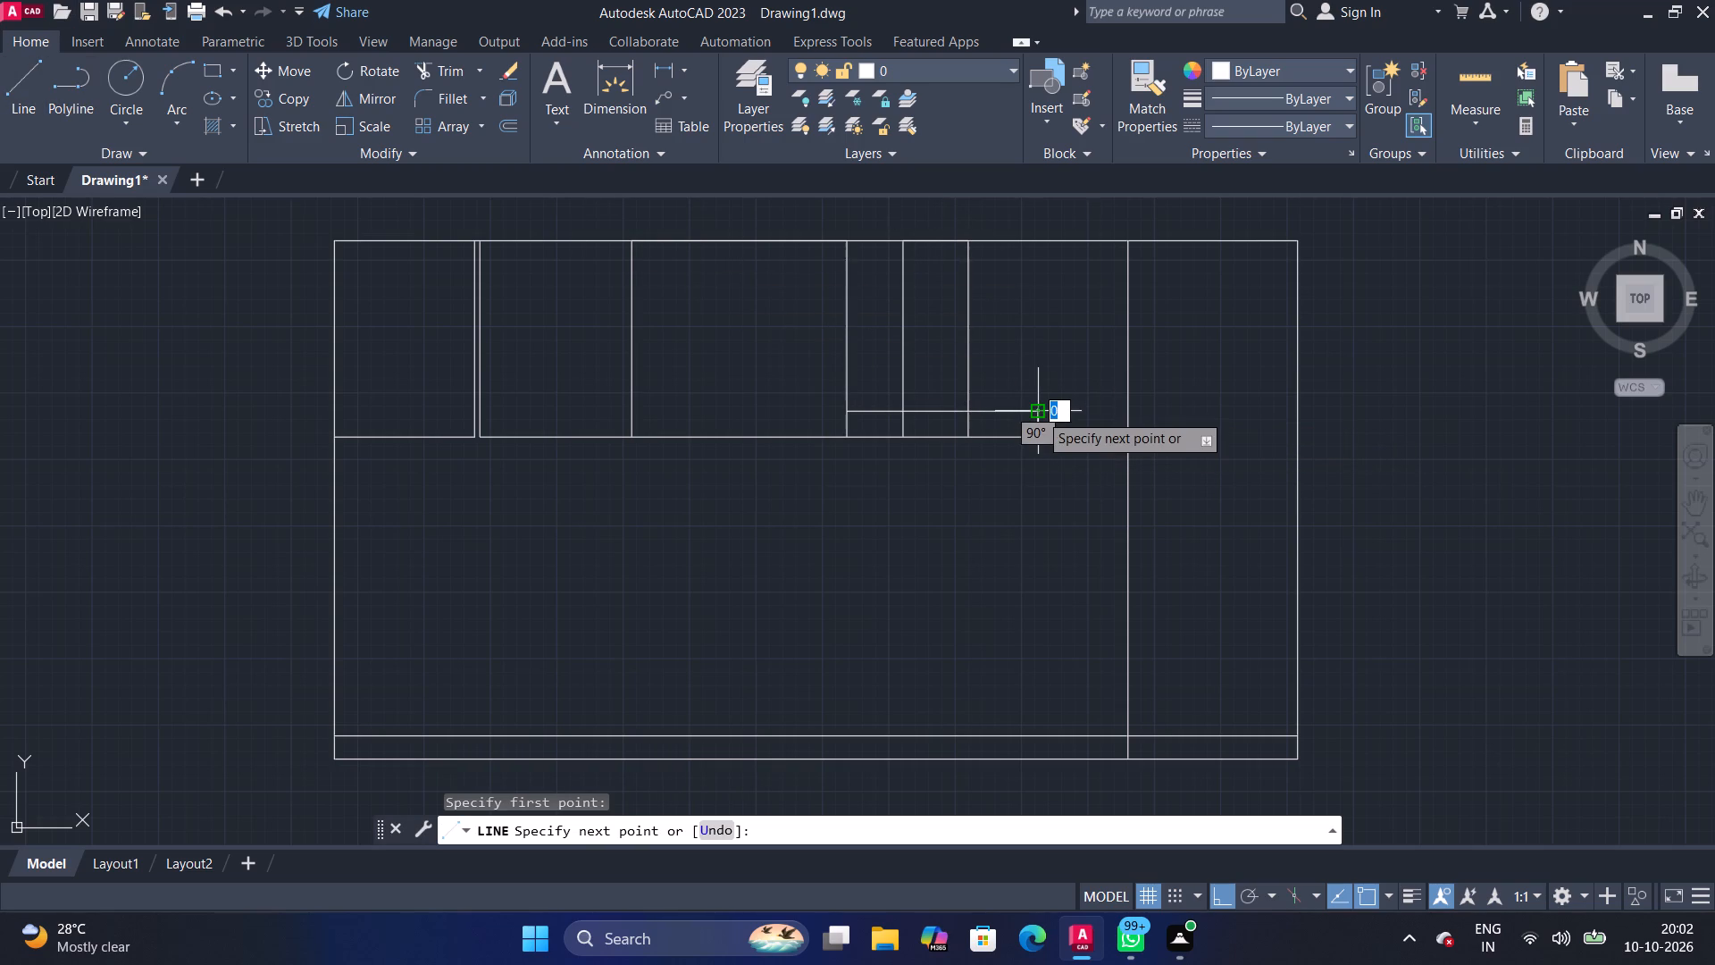
click(1035, 239)
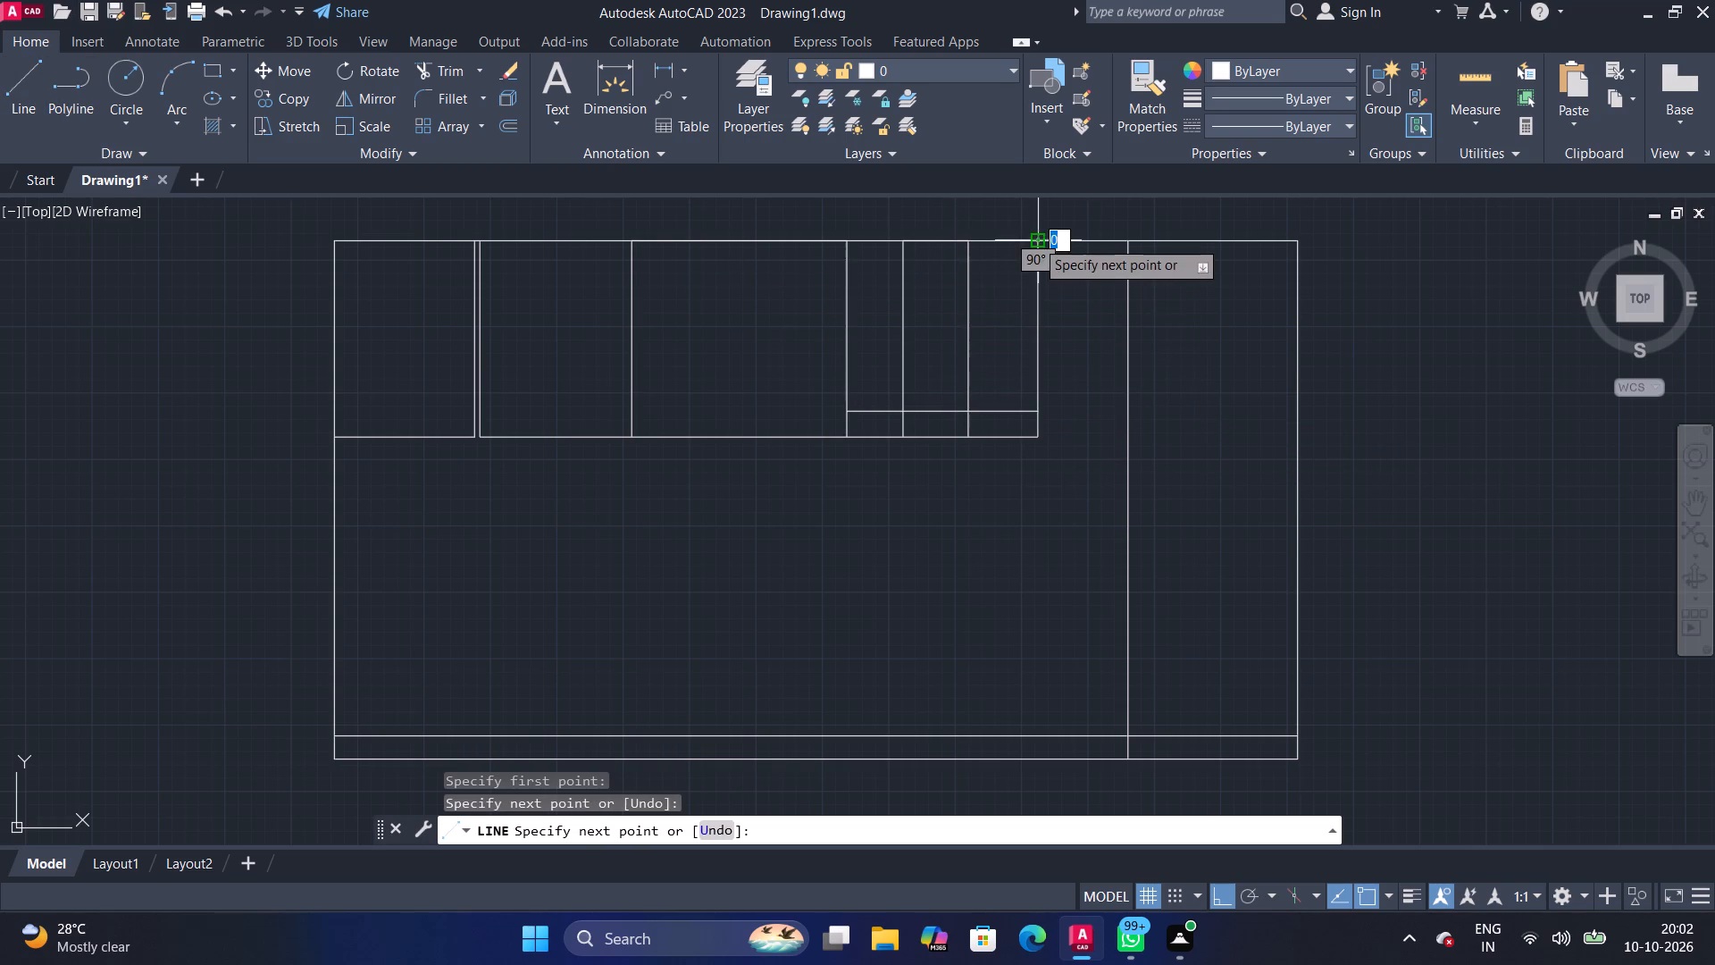
click(26, 72)
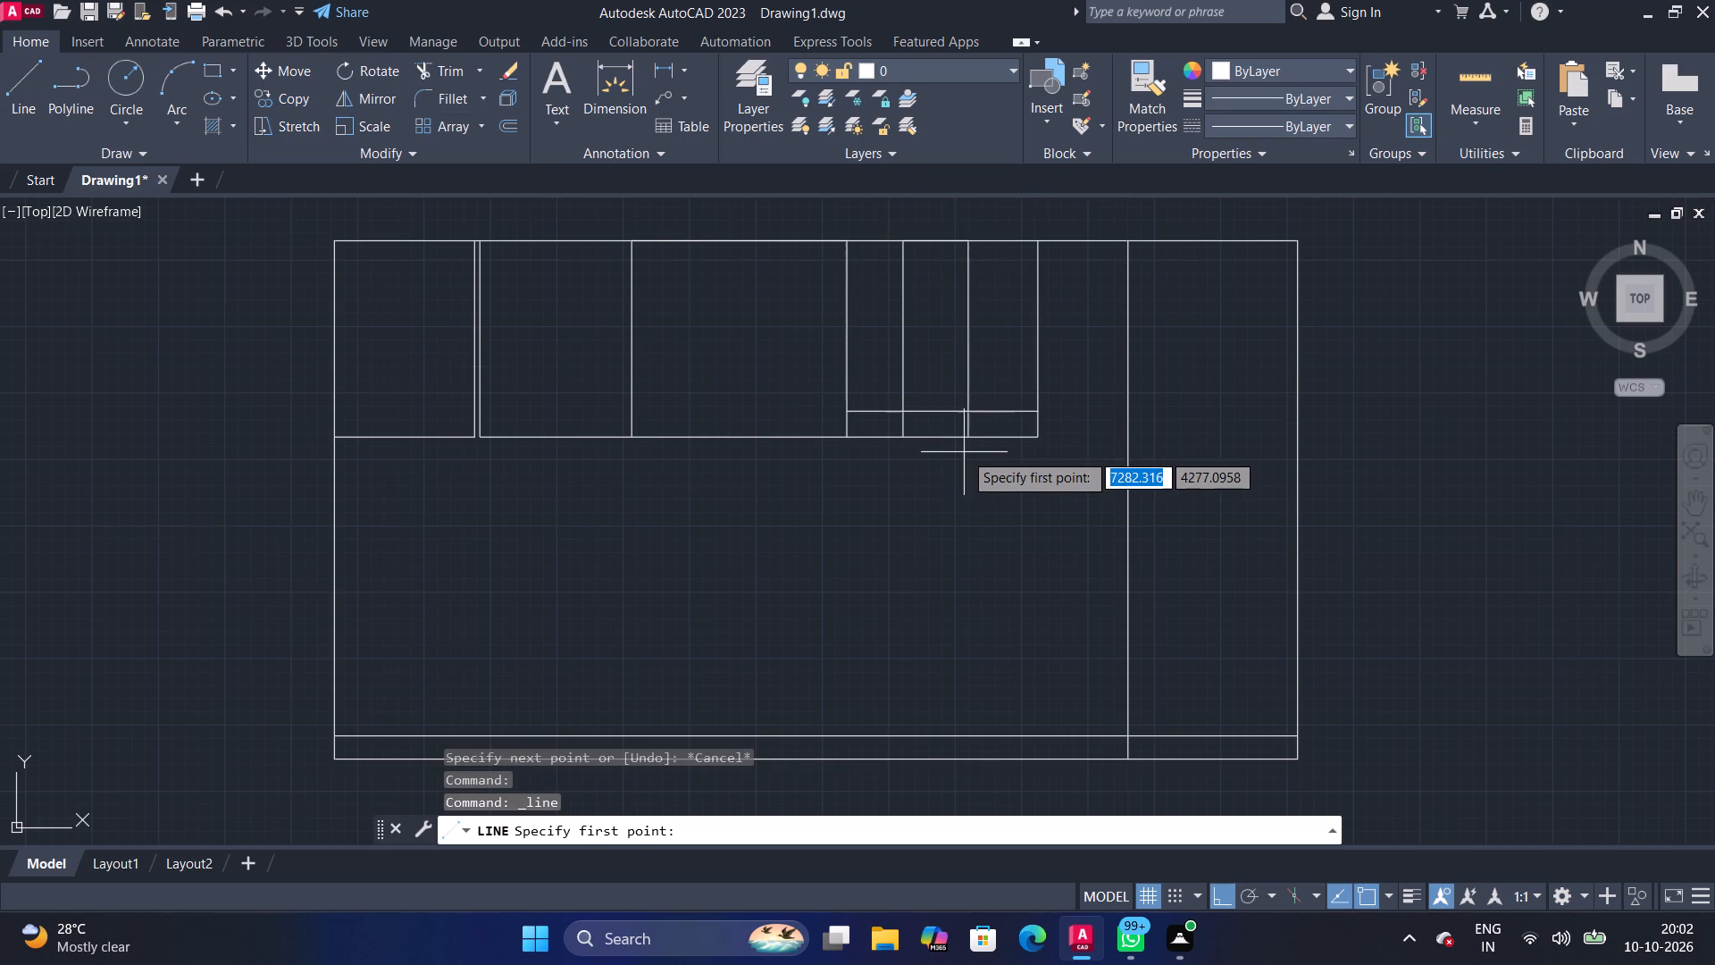
click(1038, 436)
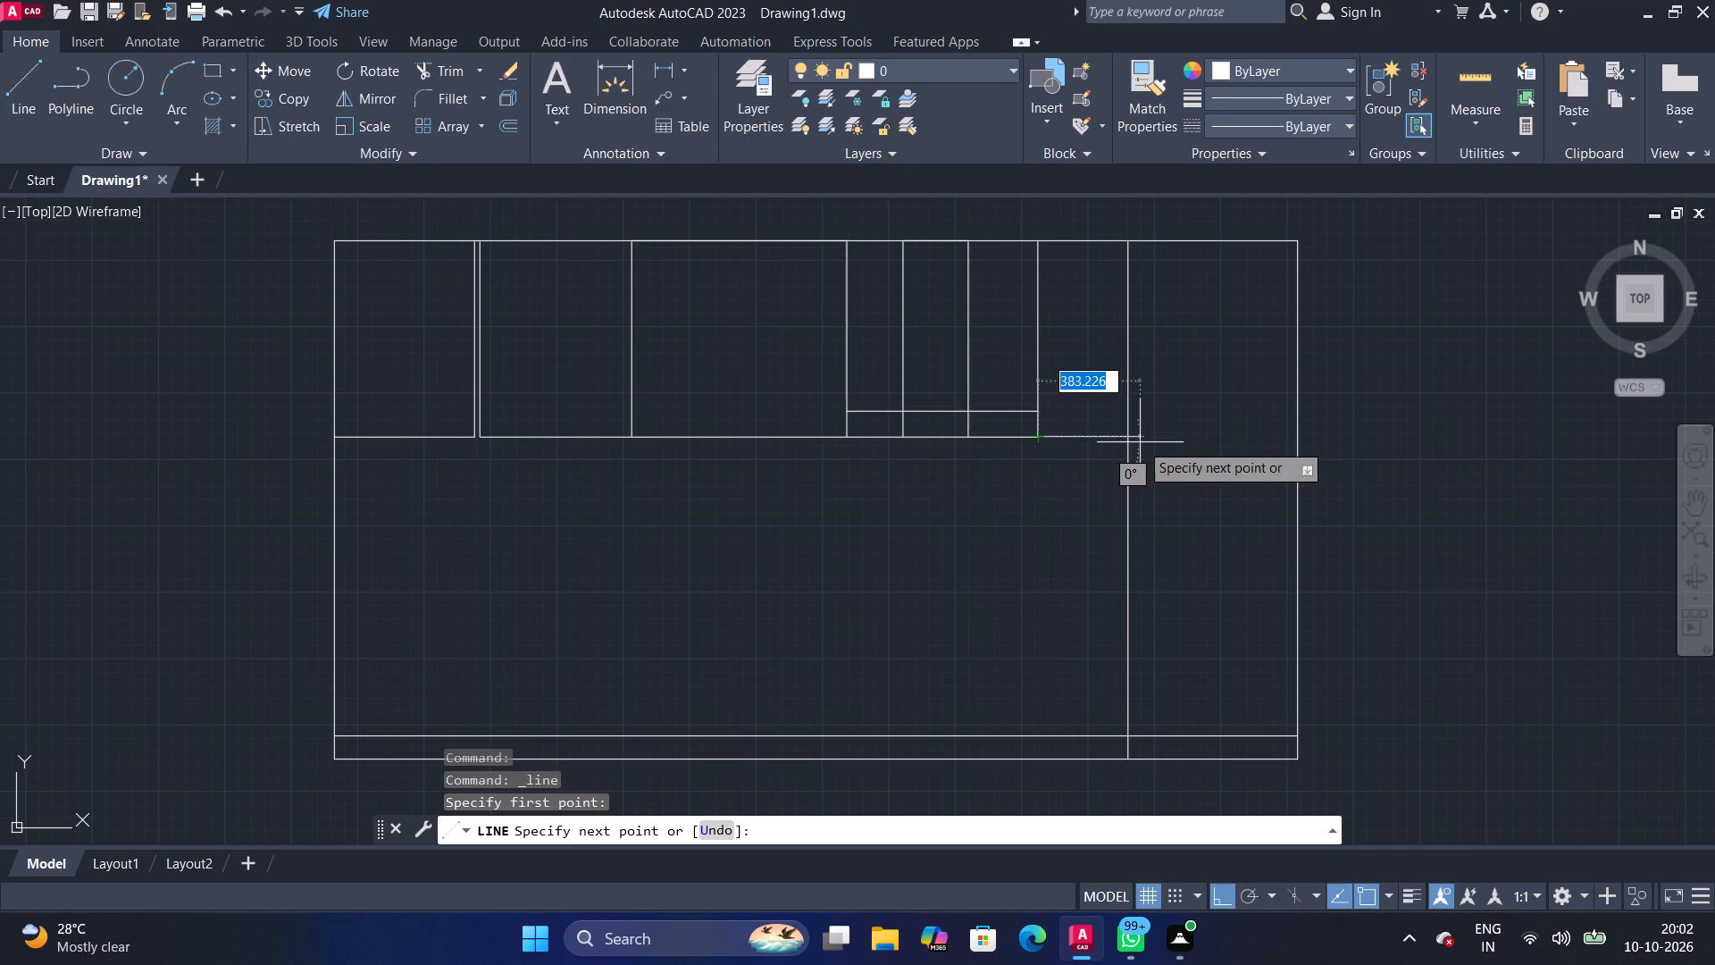
click(1127, 438)
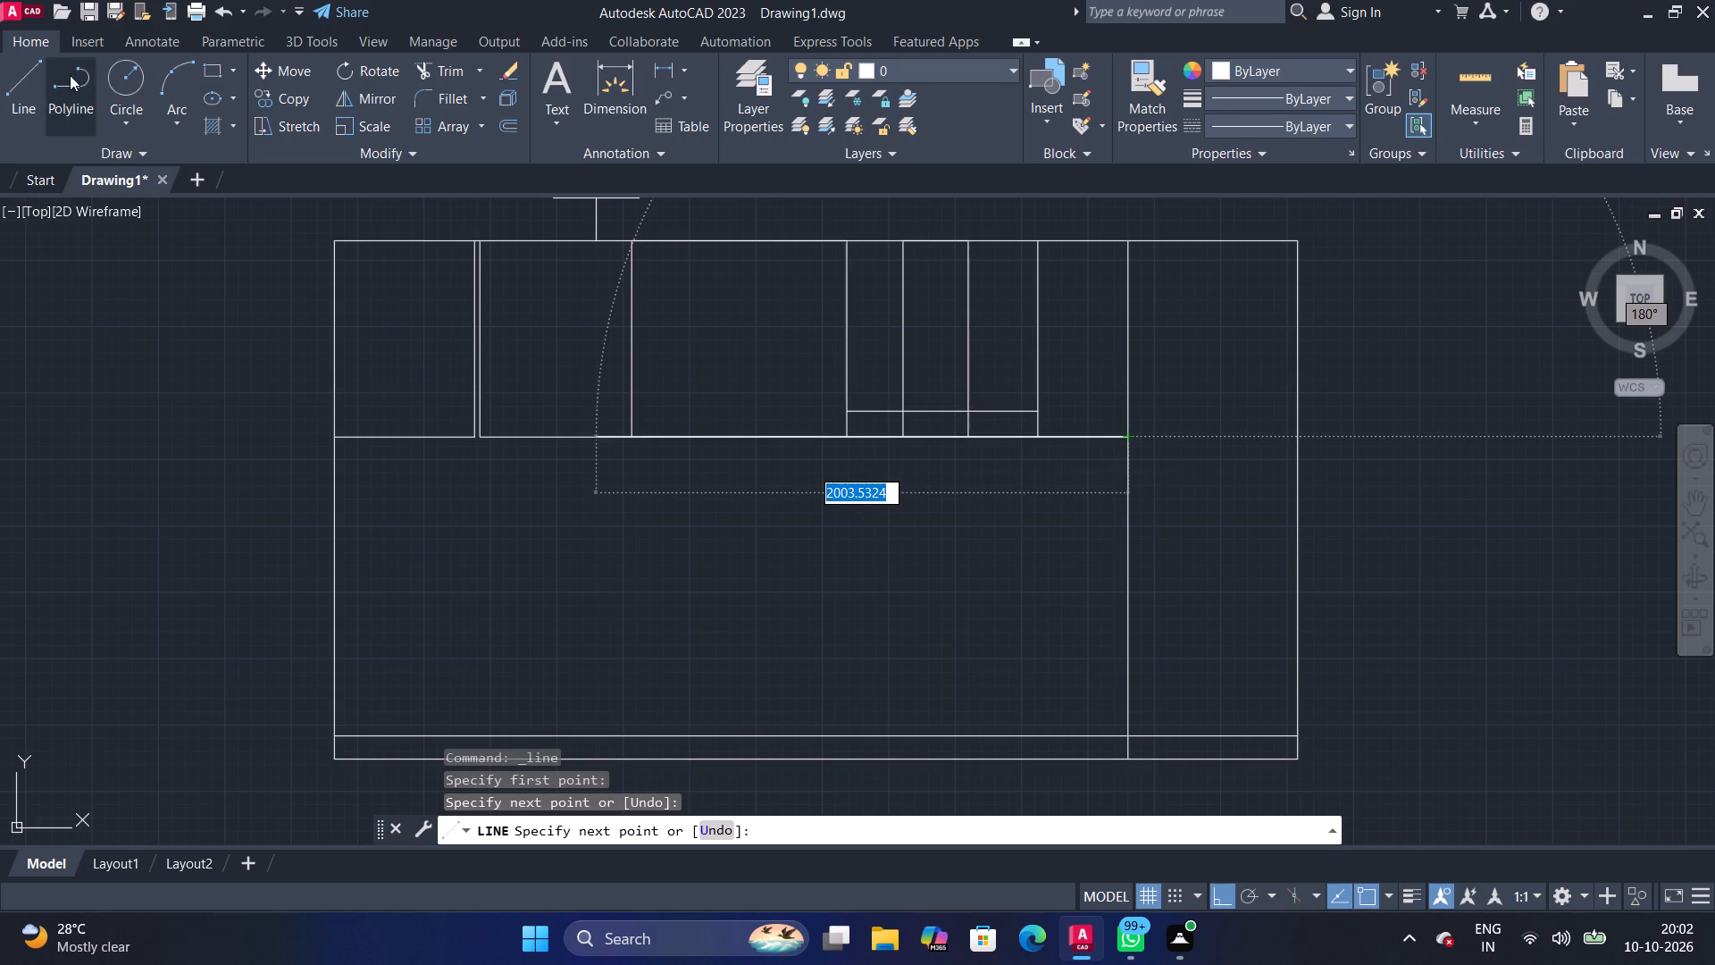
Draw a small flat rectangle inside the last compartment, between the strip's right end and the inner vertical line.
click(221, 70)
scroll(1142, 479, up, 3)
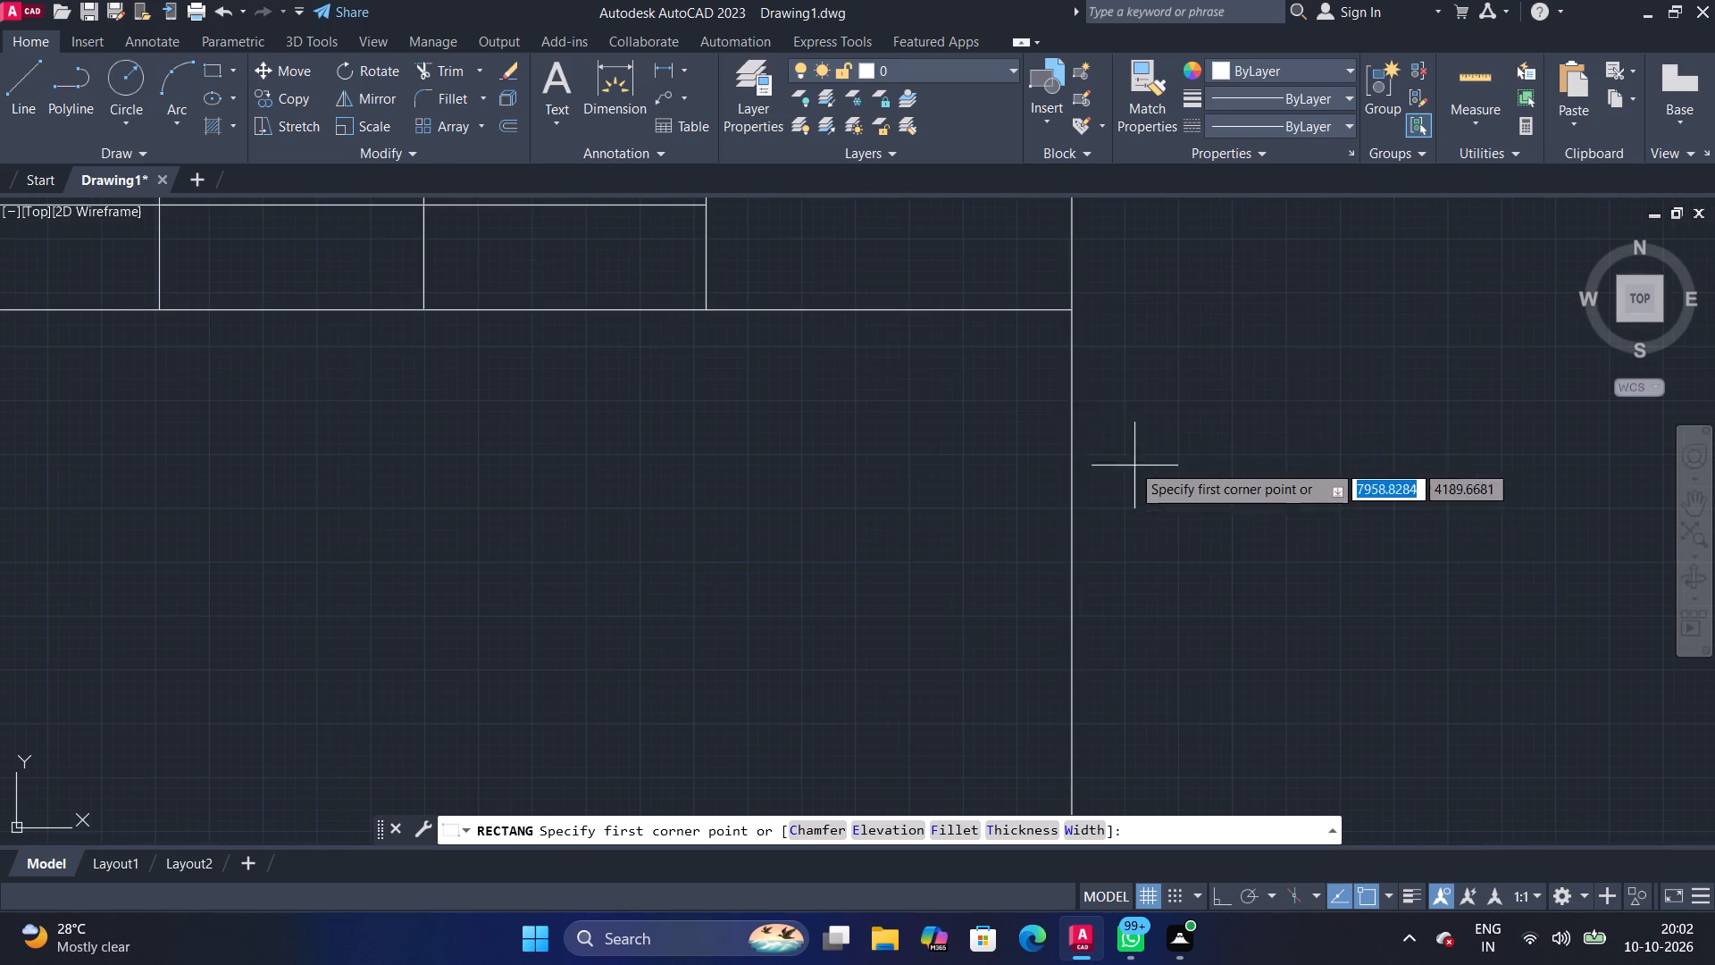
middle_drag(896, 380, 844, 590)
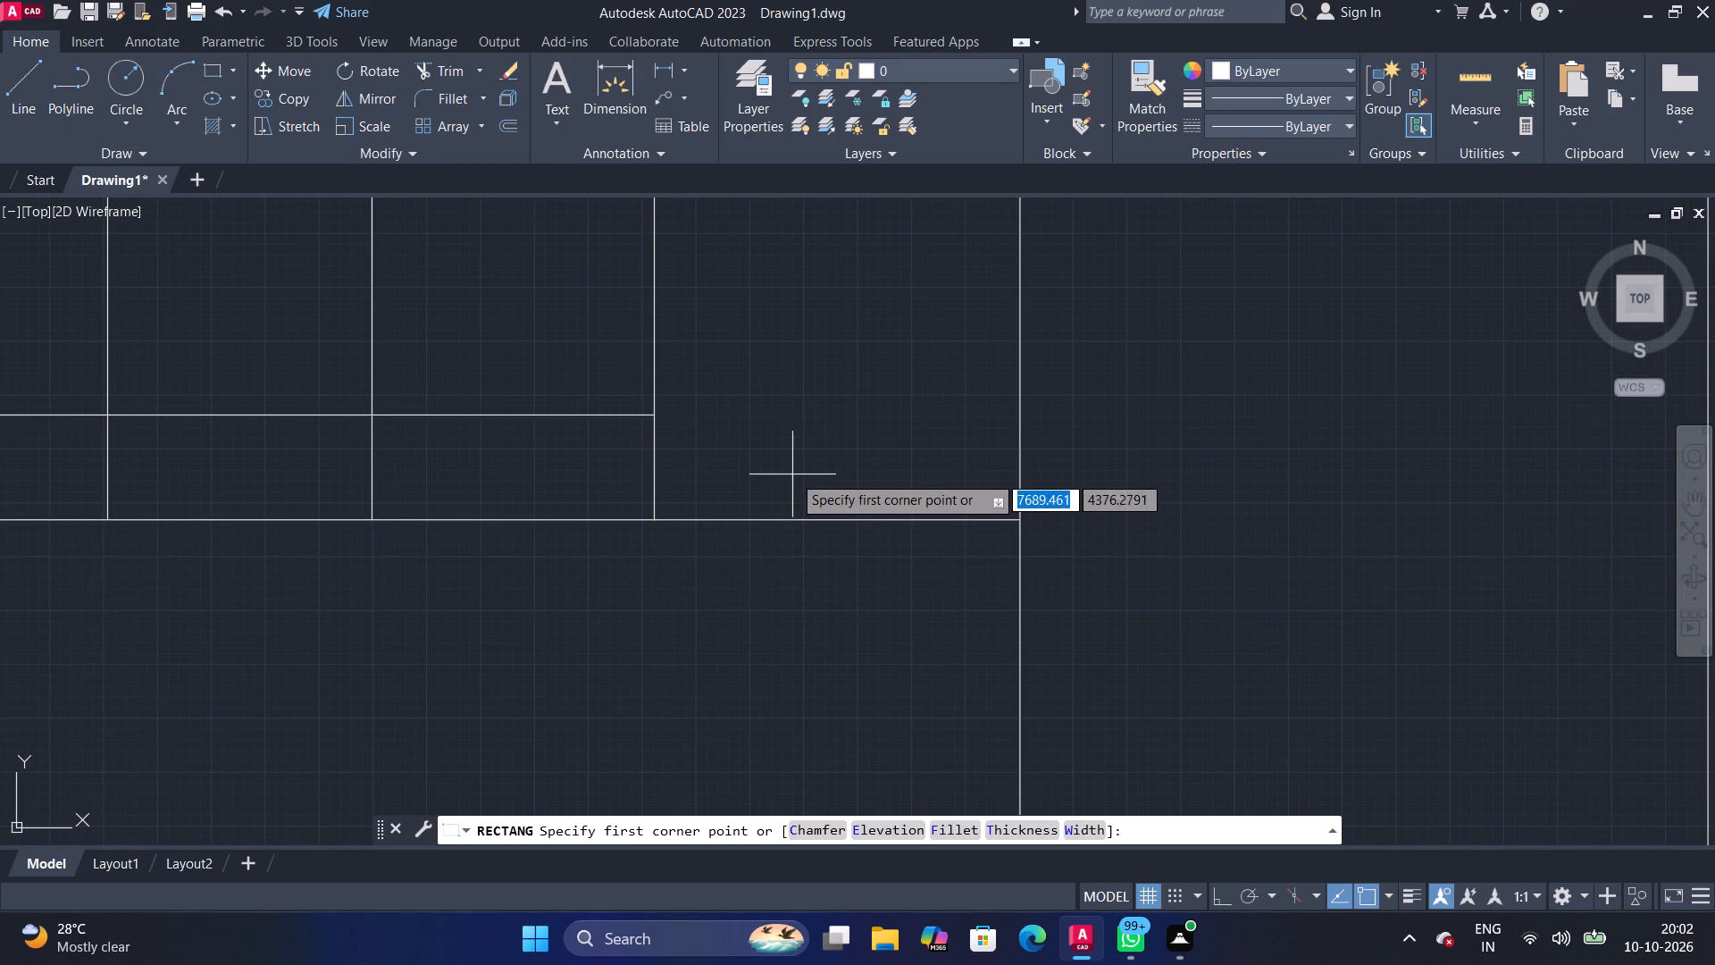
click(716, 411)
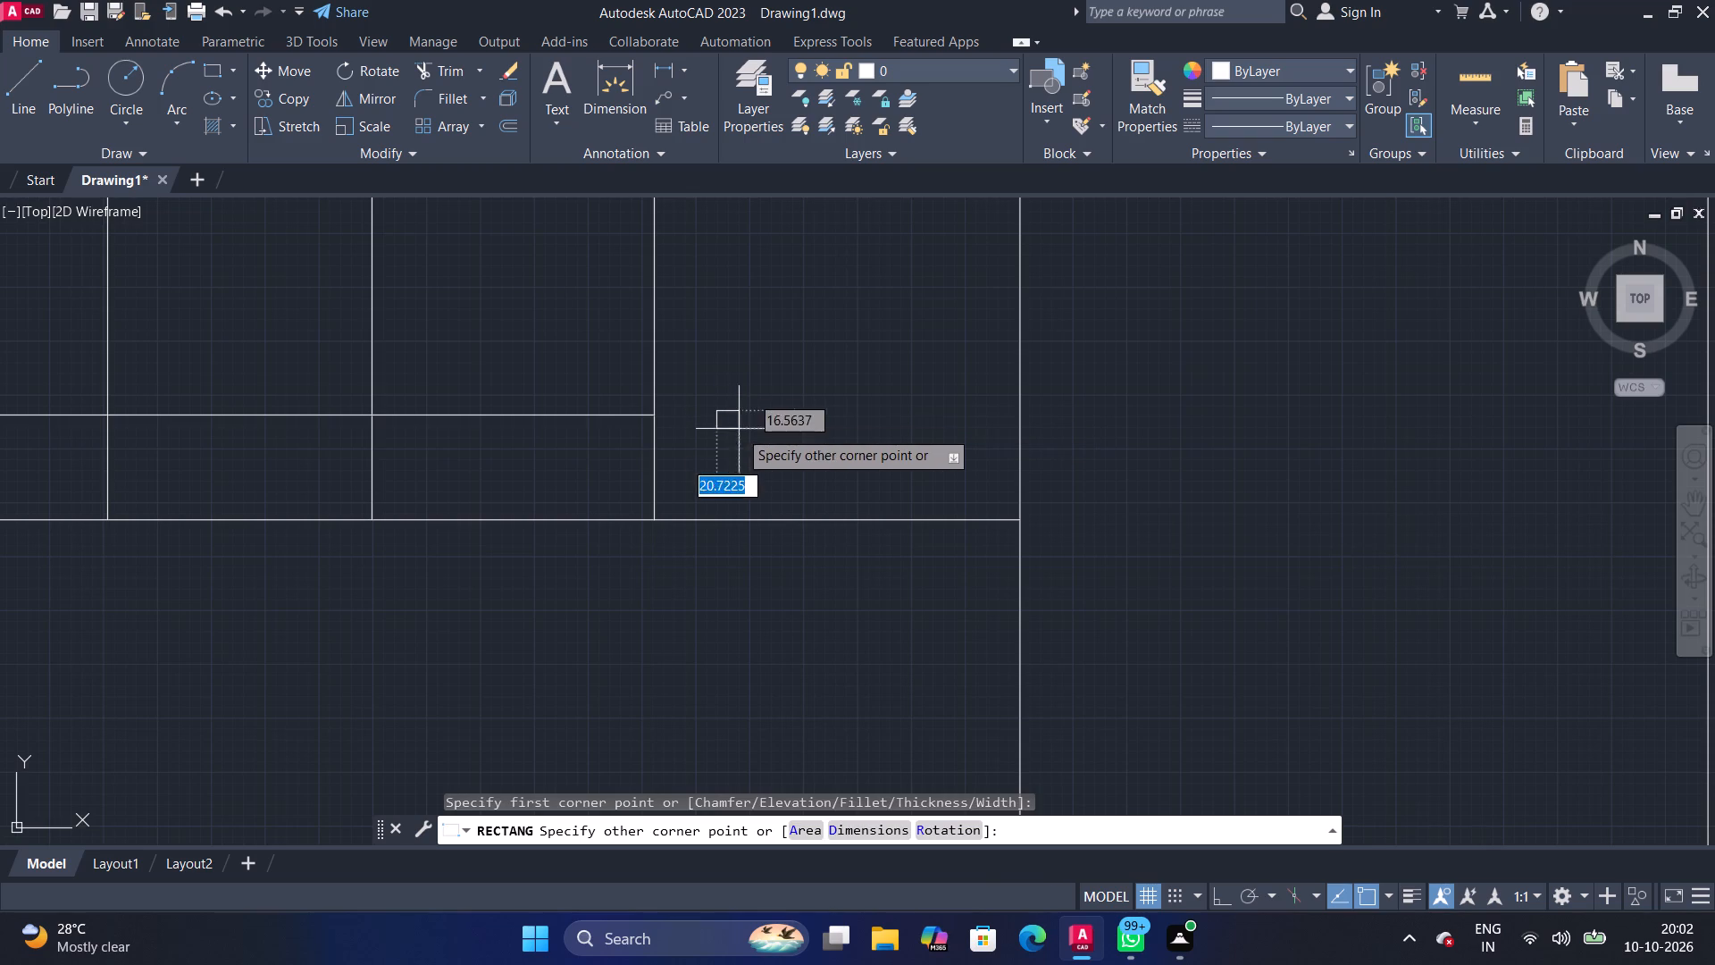
click(844, 438)
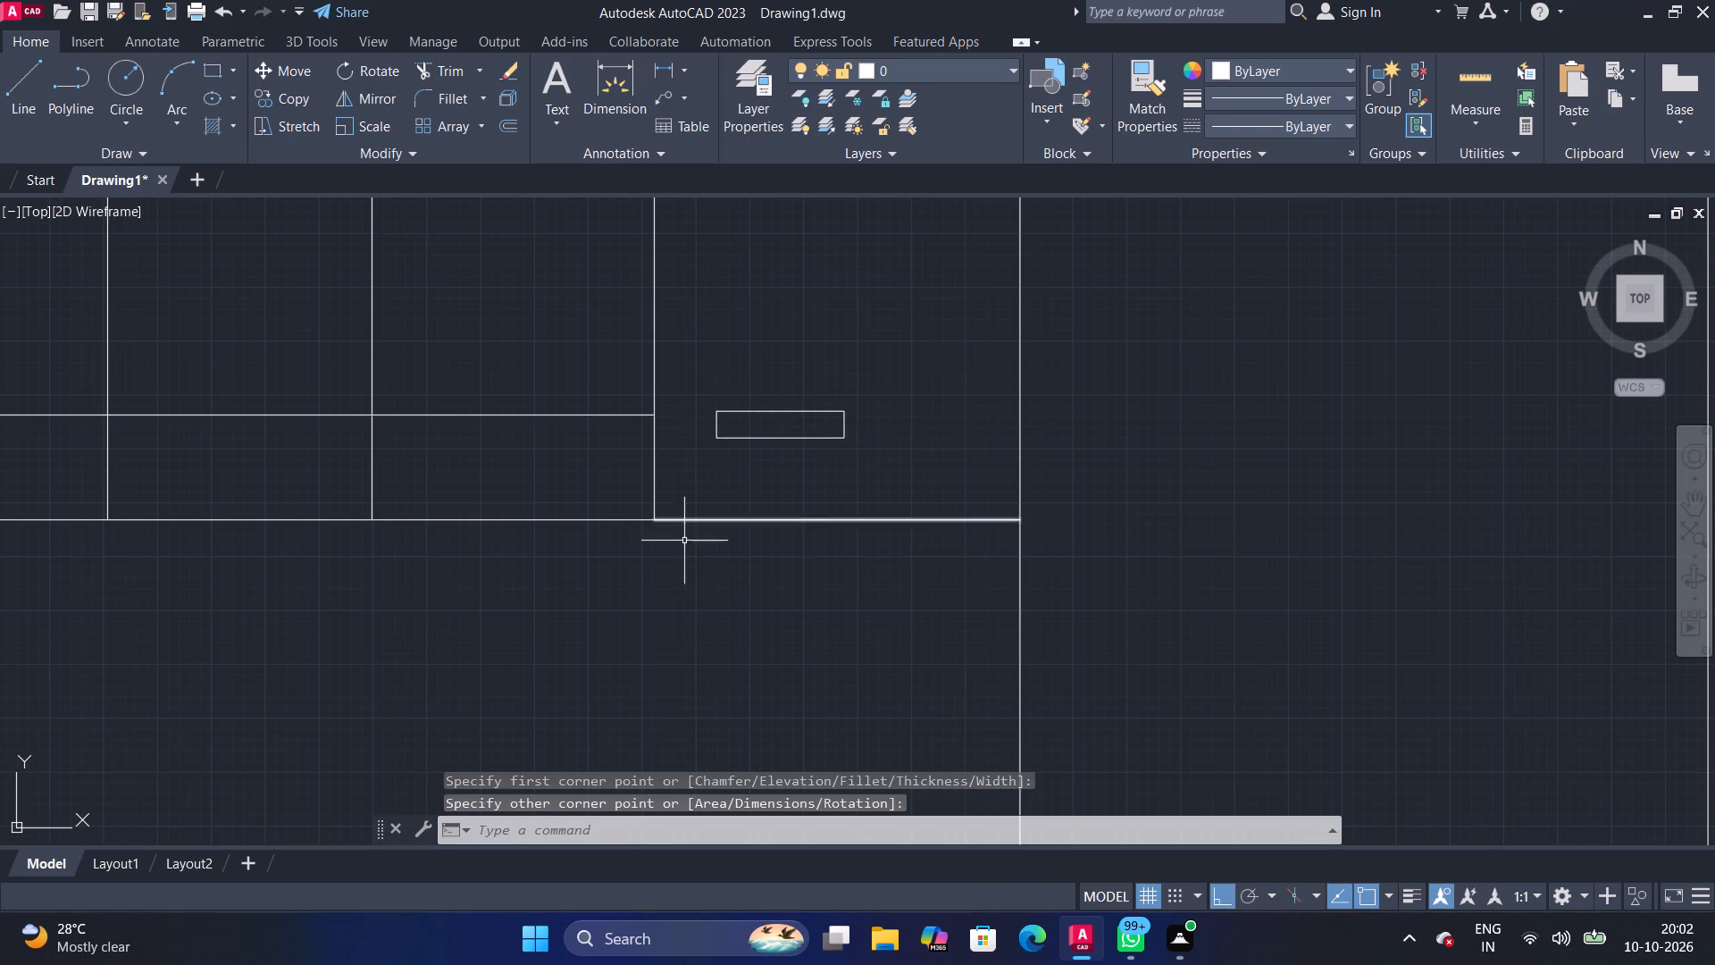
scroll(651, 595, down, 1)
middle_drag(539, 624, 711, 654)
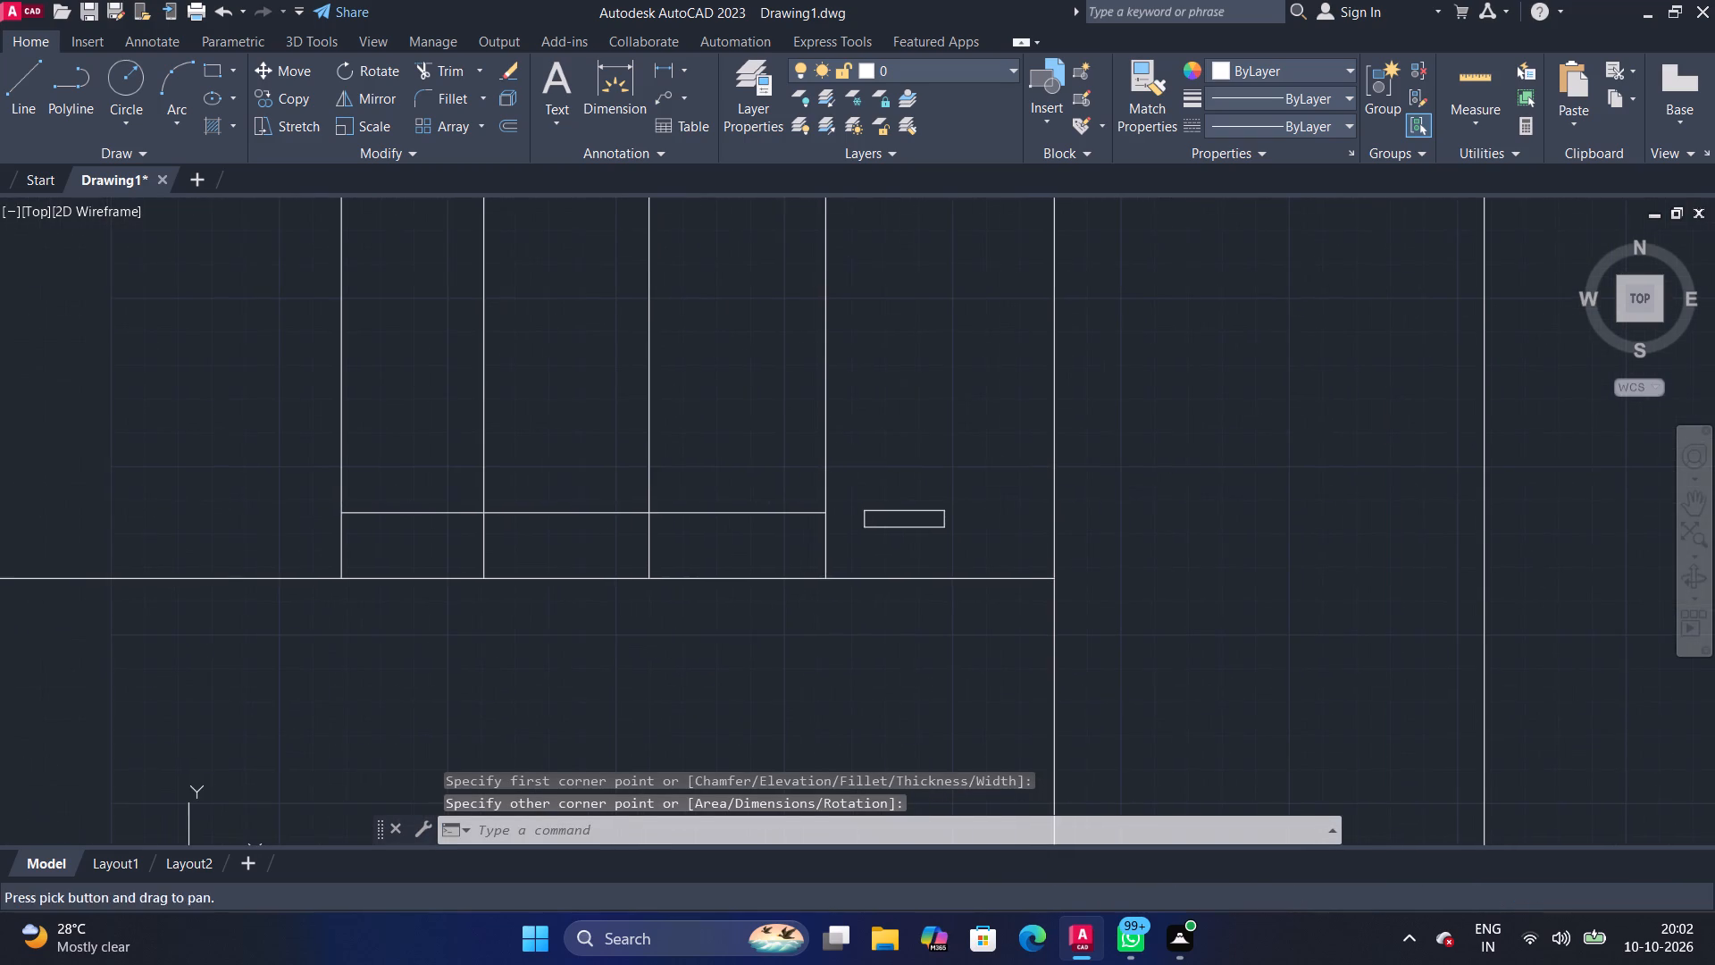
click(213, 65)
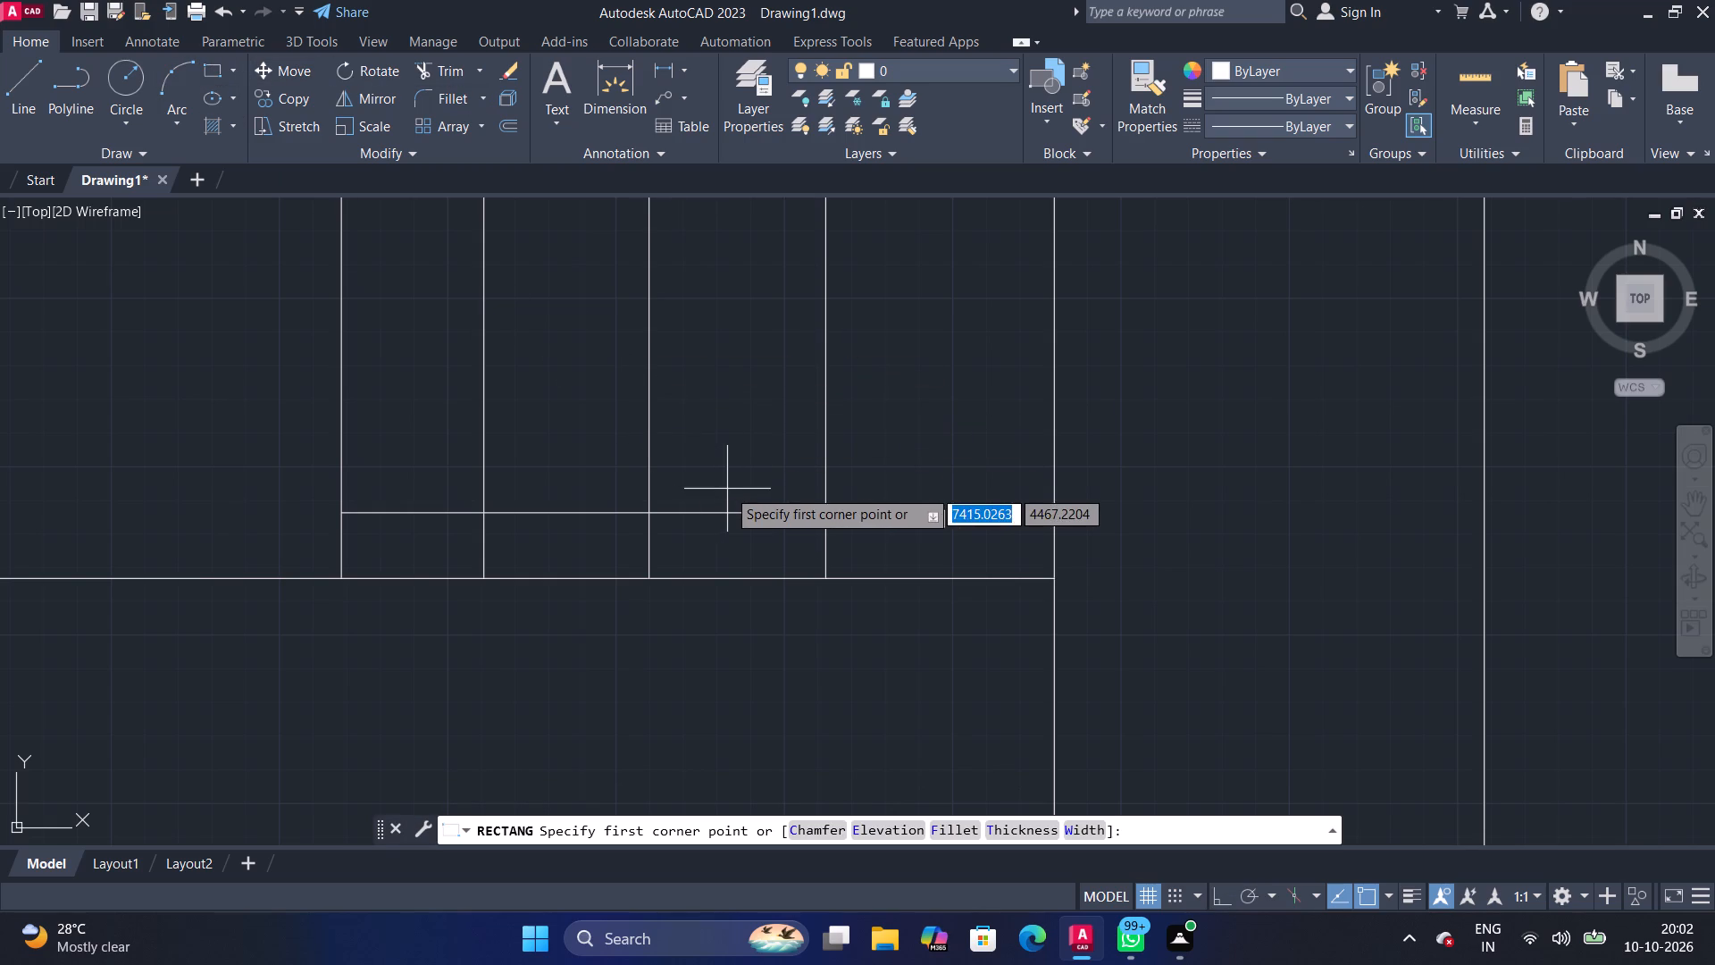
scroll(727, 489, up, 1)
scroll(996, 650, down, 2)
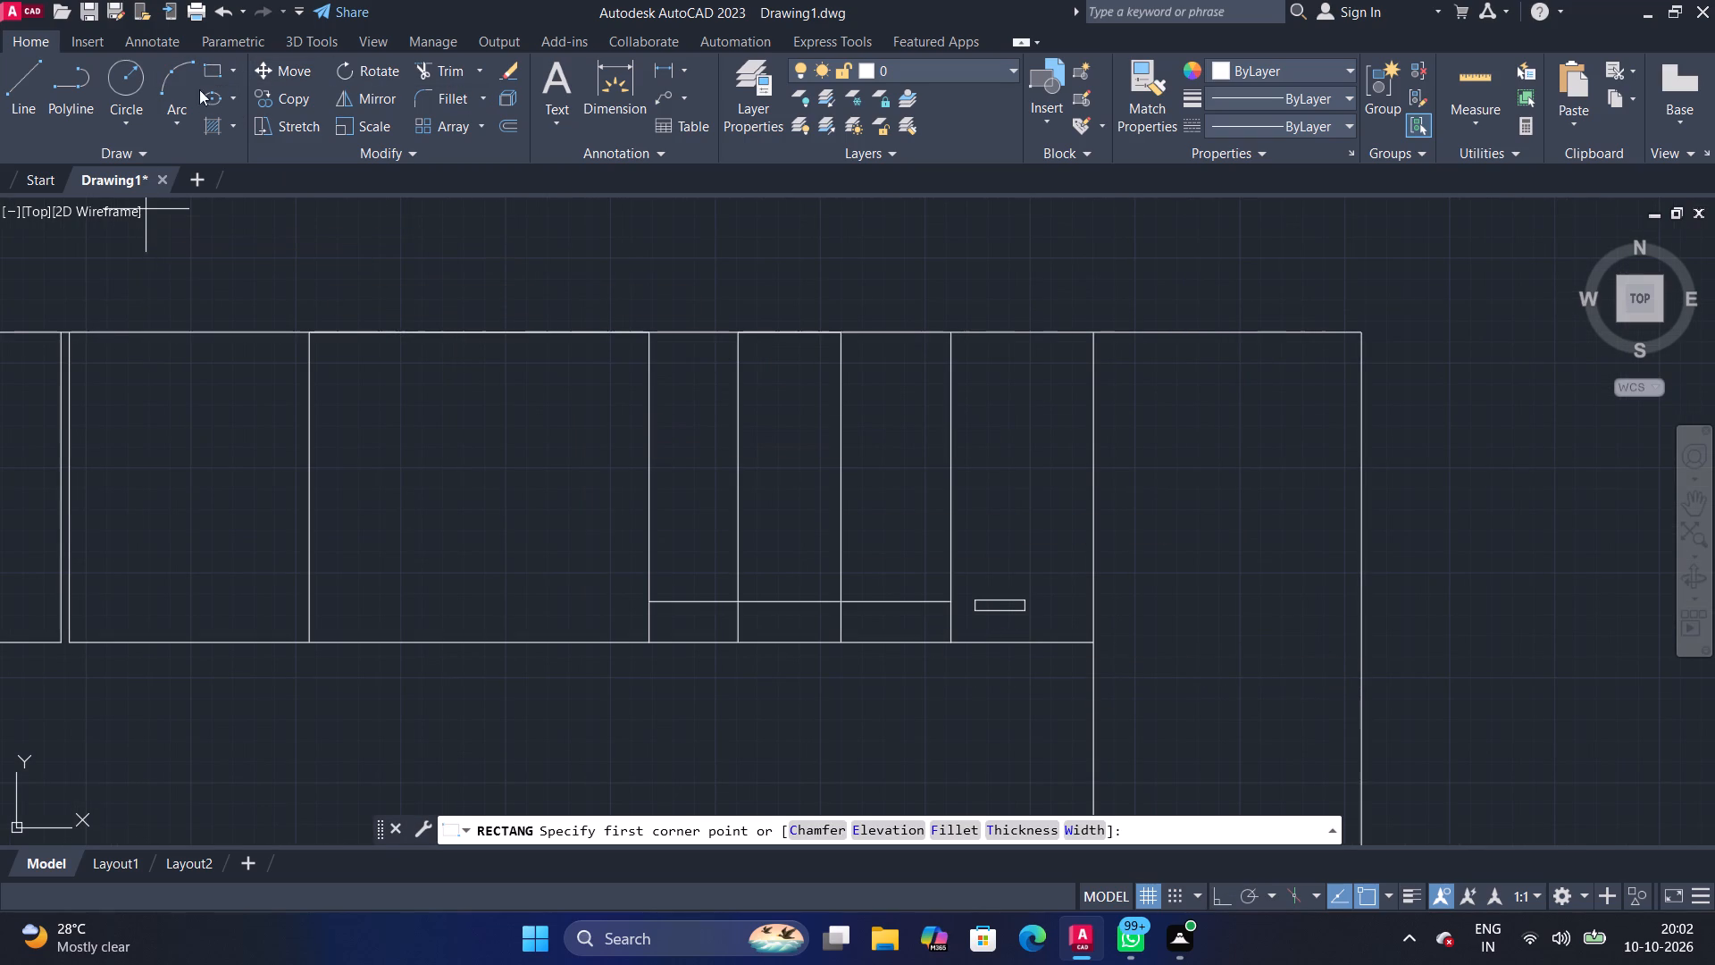
Trim the narrow compartment's two vertical sides below the horizontal line so the bottom strip is left open along its length.
click(420, 76)
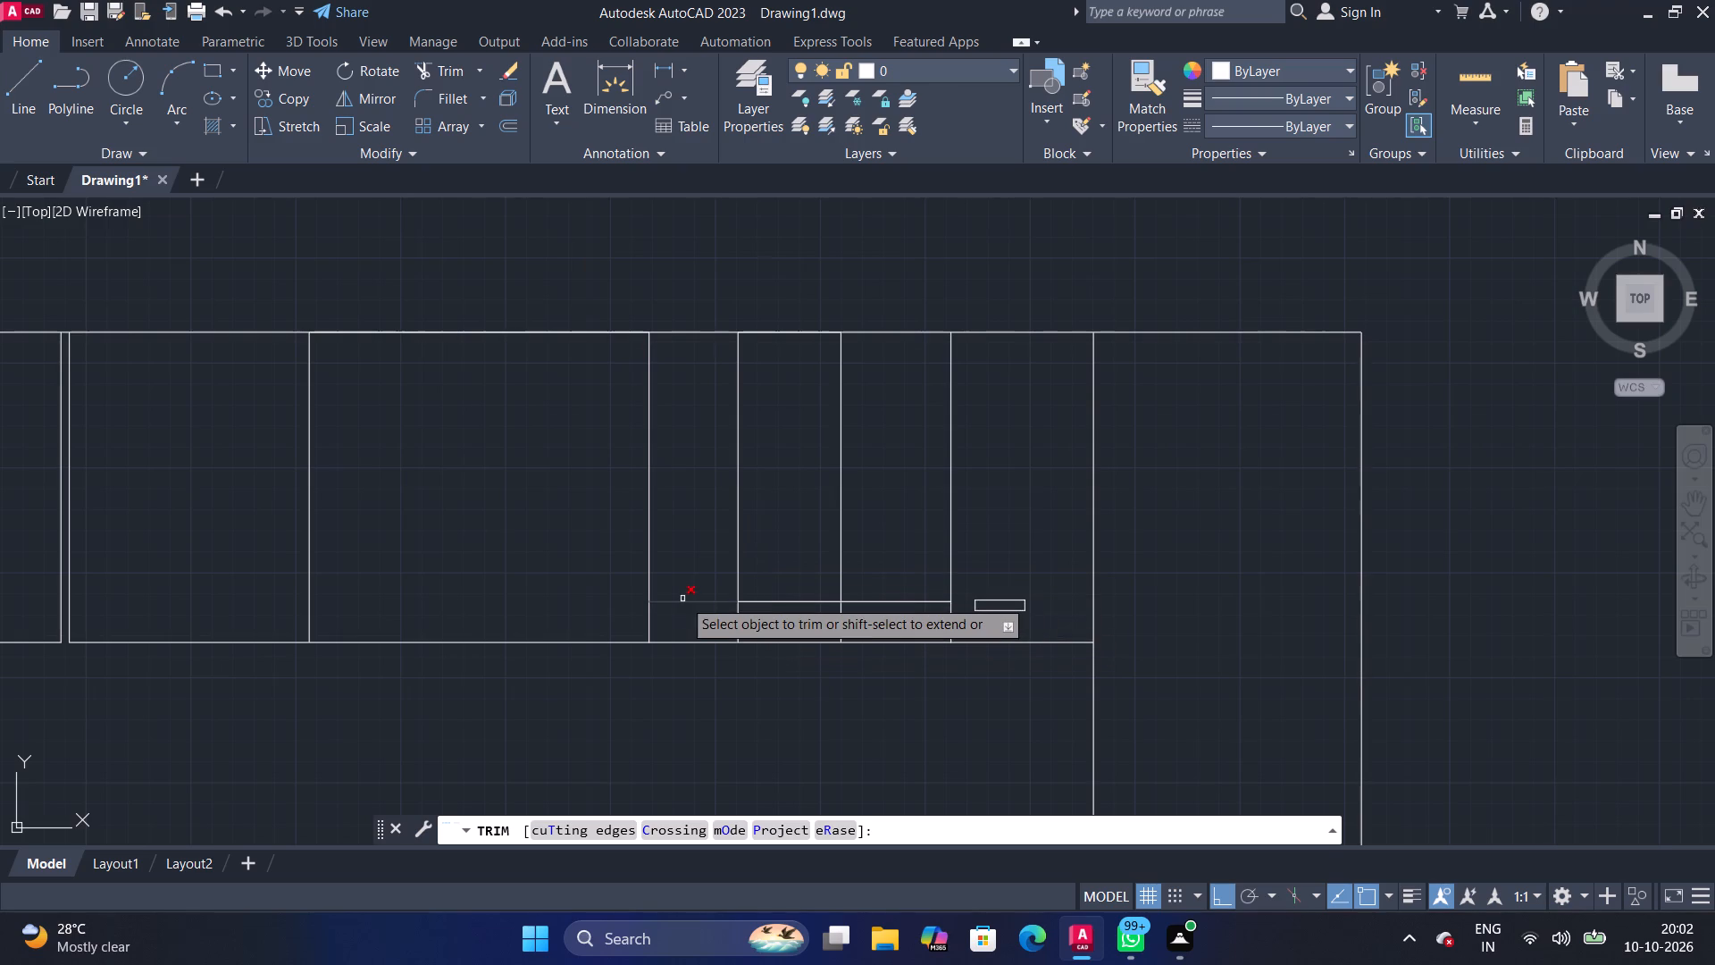
click(682, 599)
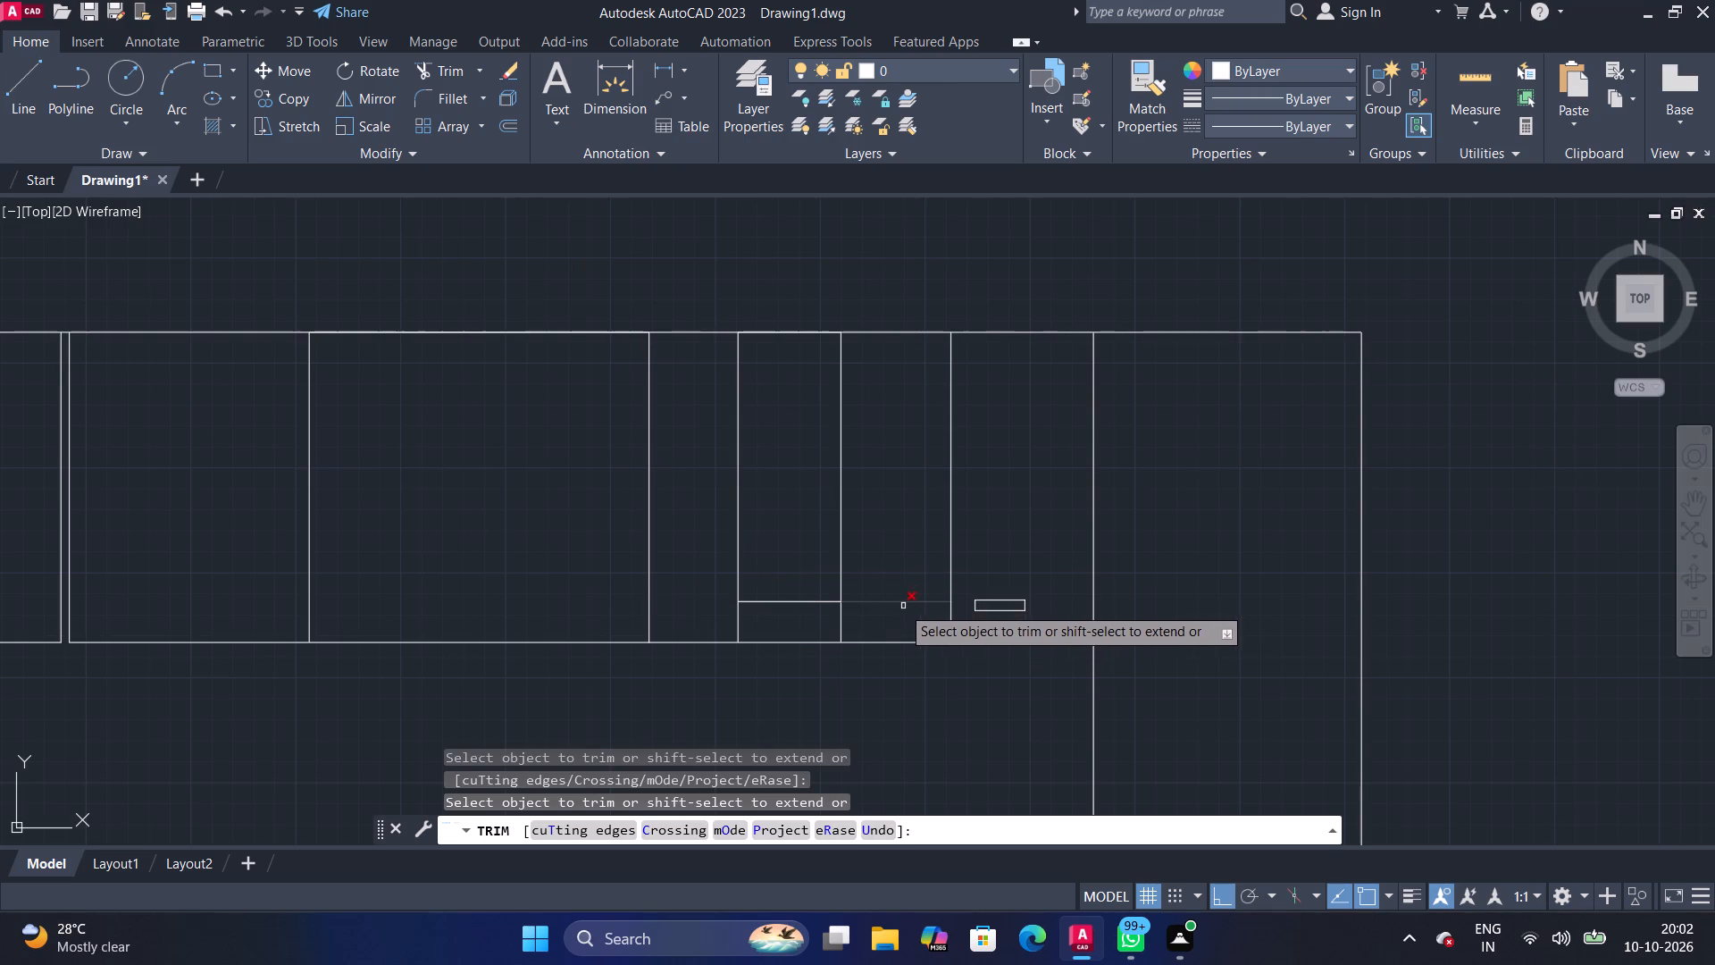
key(ctrl+z)
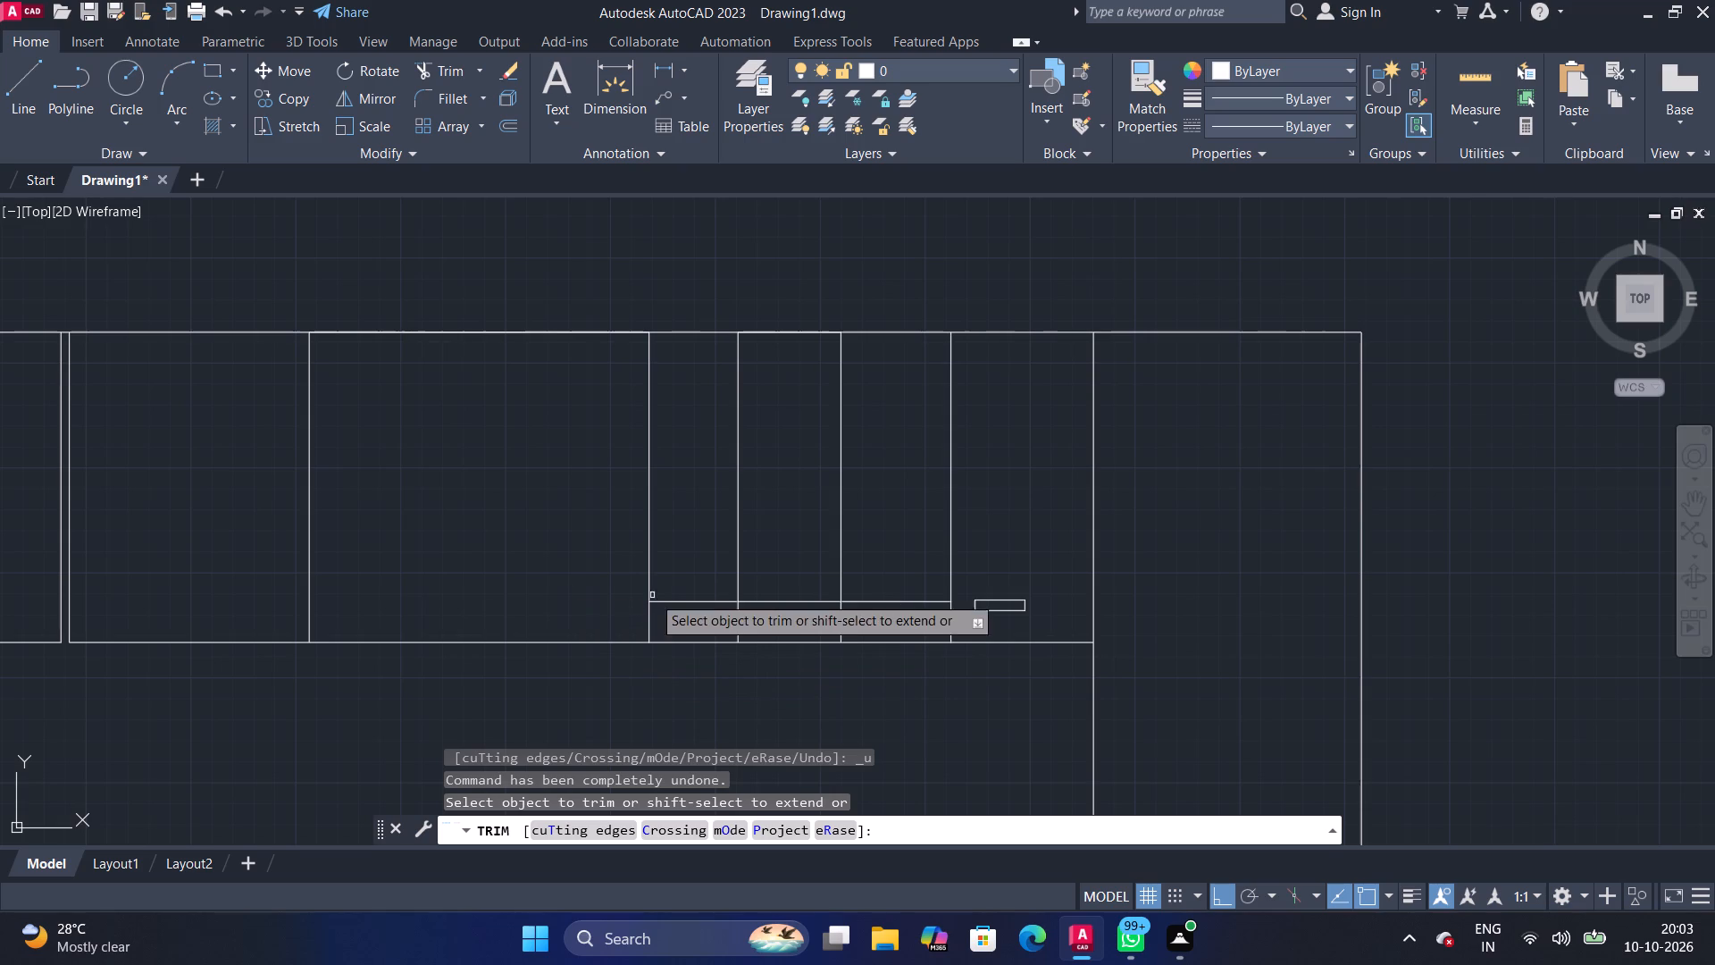
click(737, 617)
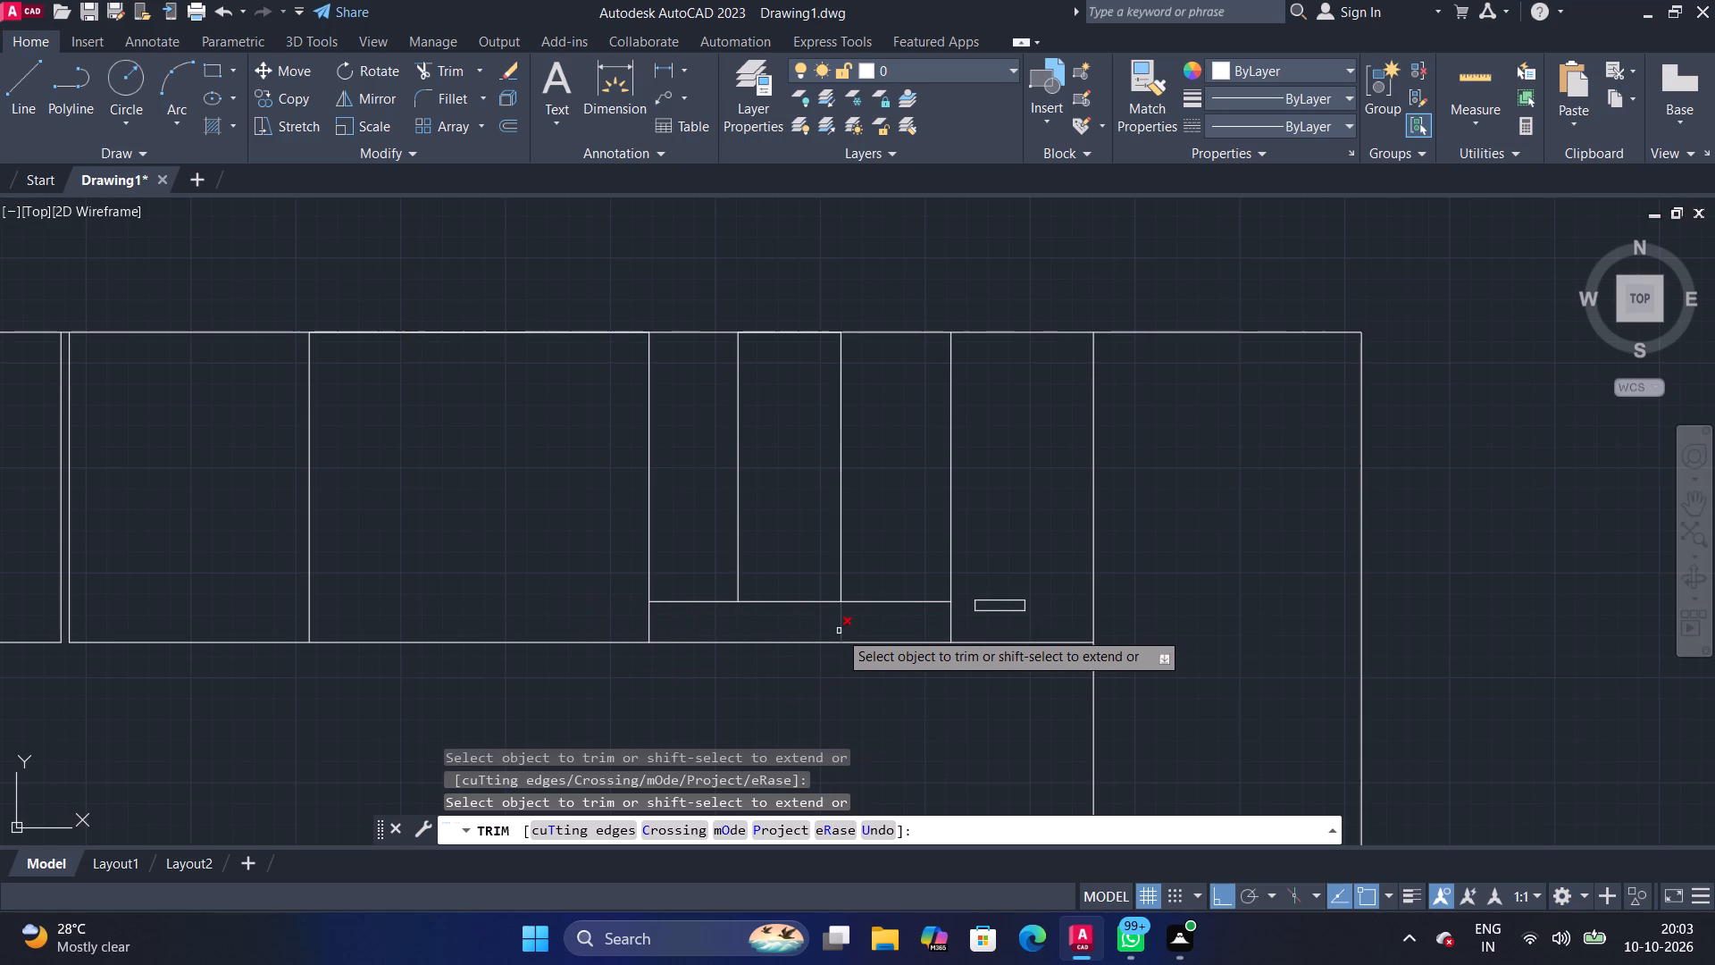
click(843, 624)
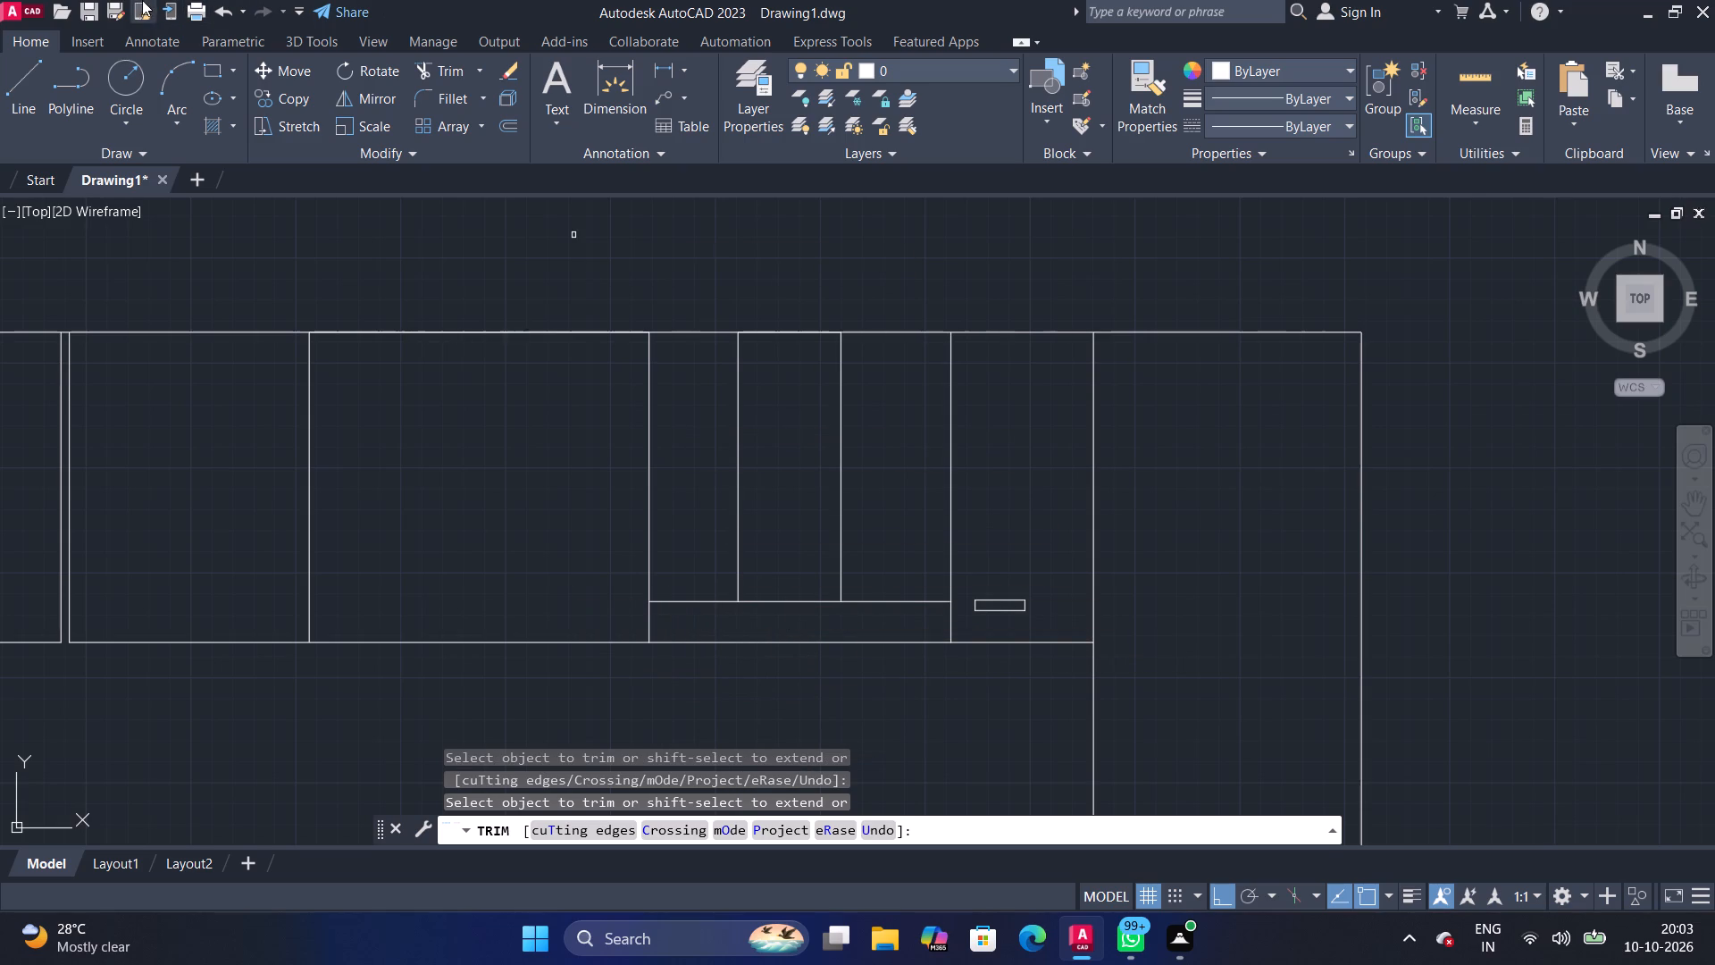
Draw a flat rectangle about 151 by 29 inside the bottom strip, near its right end.
click(215, 71)
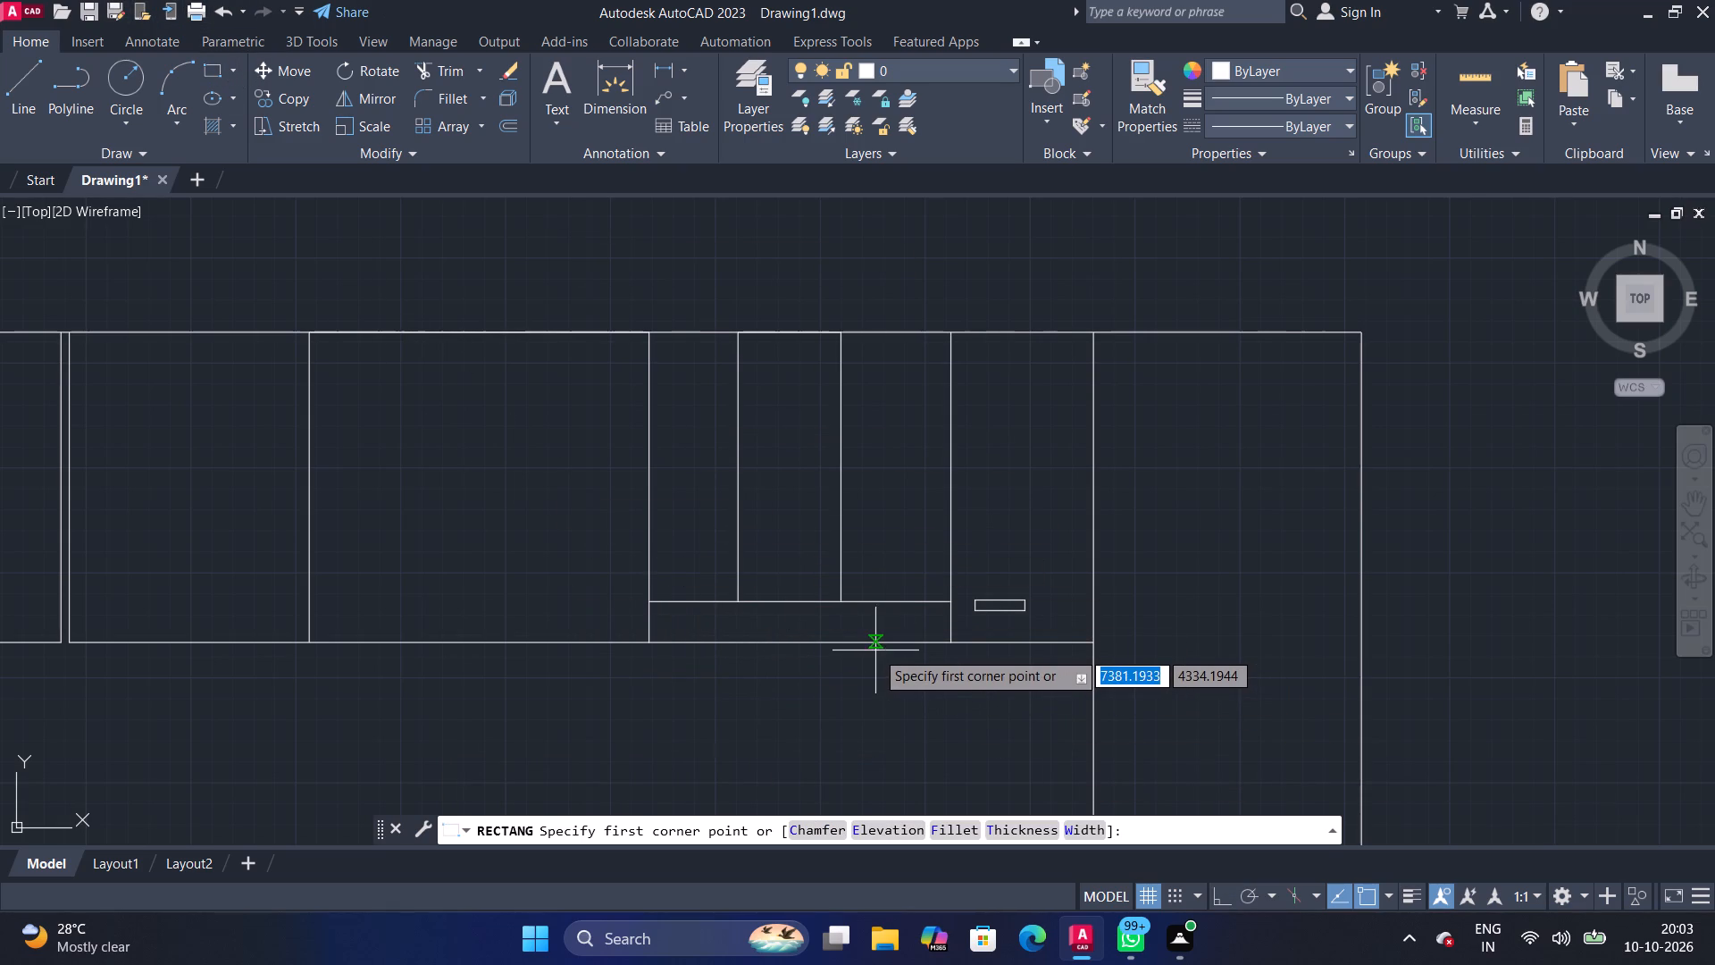
scroll(875, 650, up, 1)
click(865, 599)
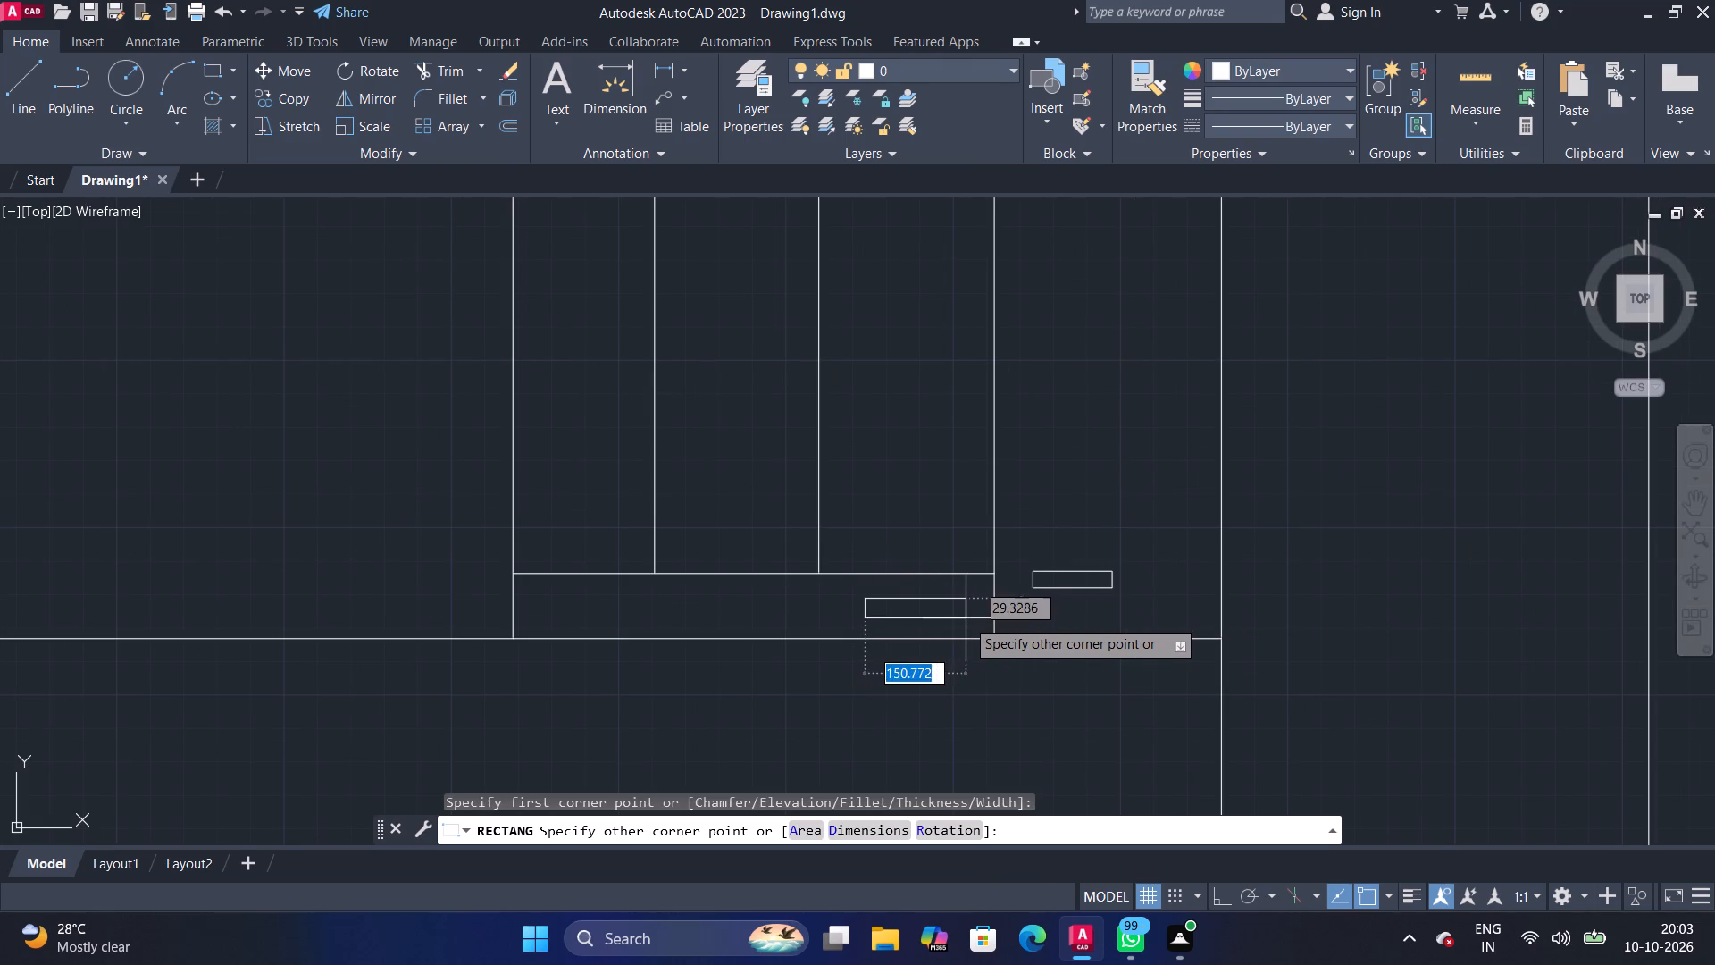
click(966, 618)
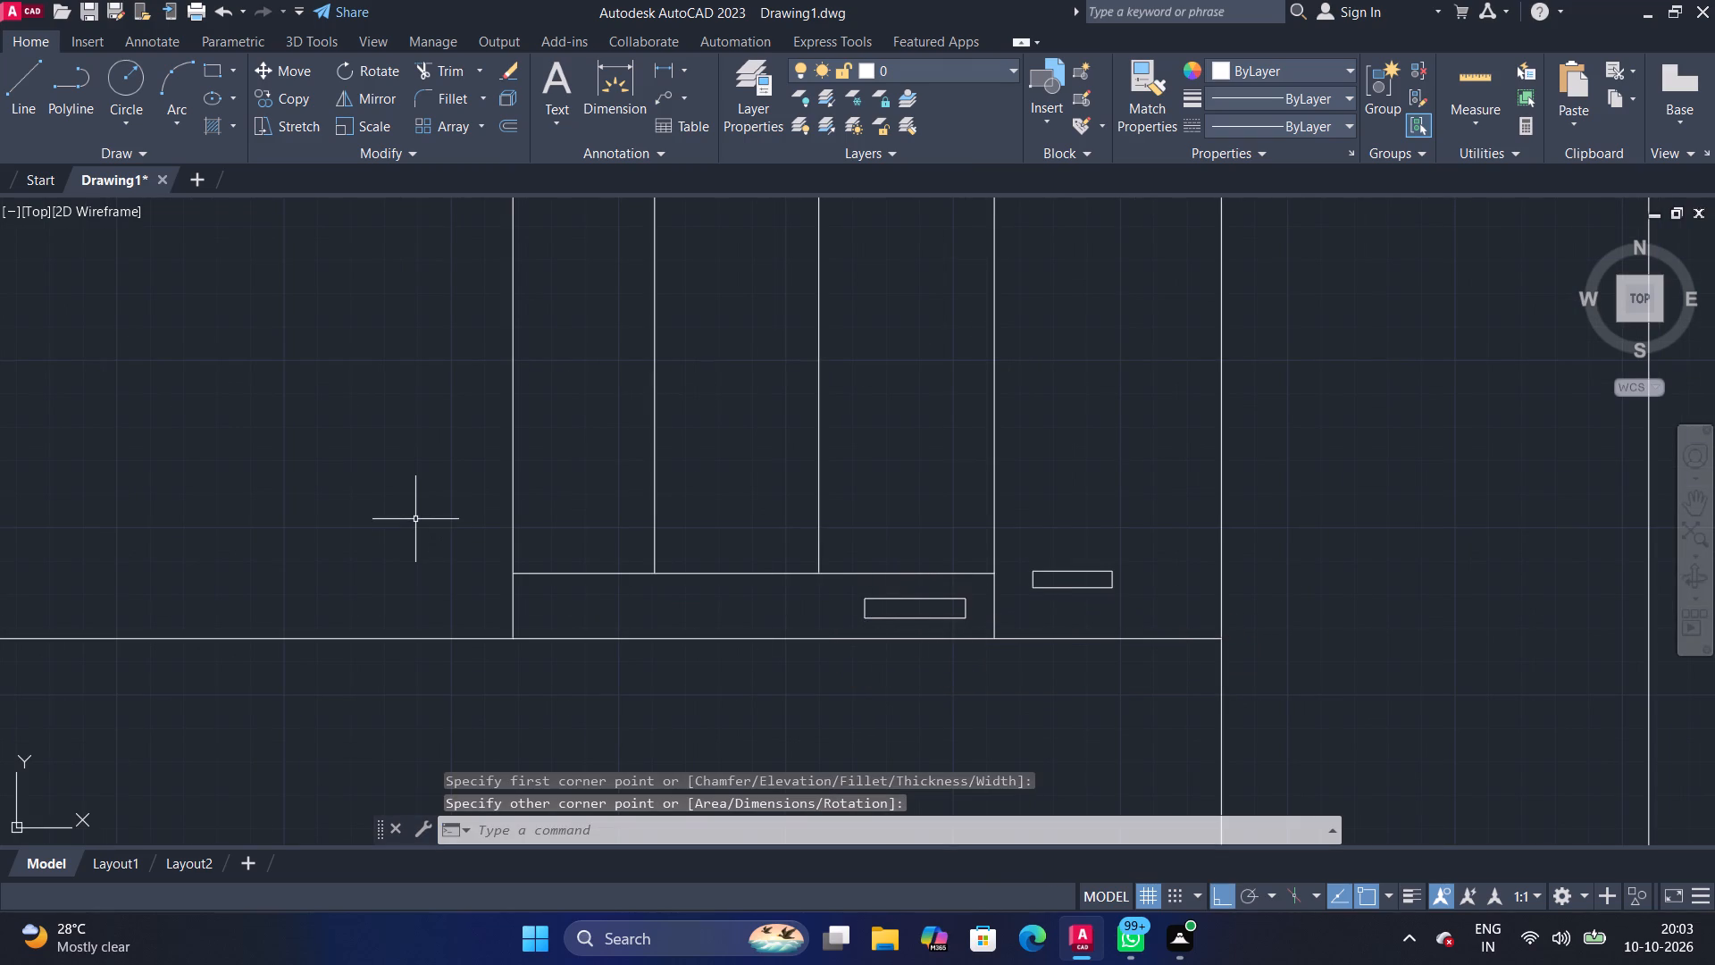
Draw a short line closing the bottom gap between the two closely spaced verticals separating the first and second compartments.
middle_drag(415, 518, 431, 517)
middle_drag(392, 528, 560, 562)
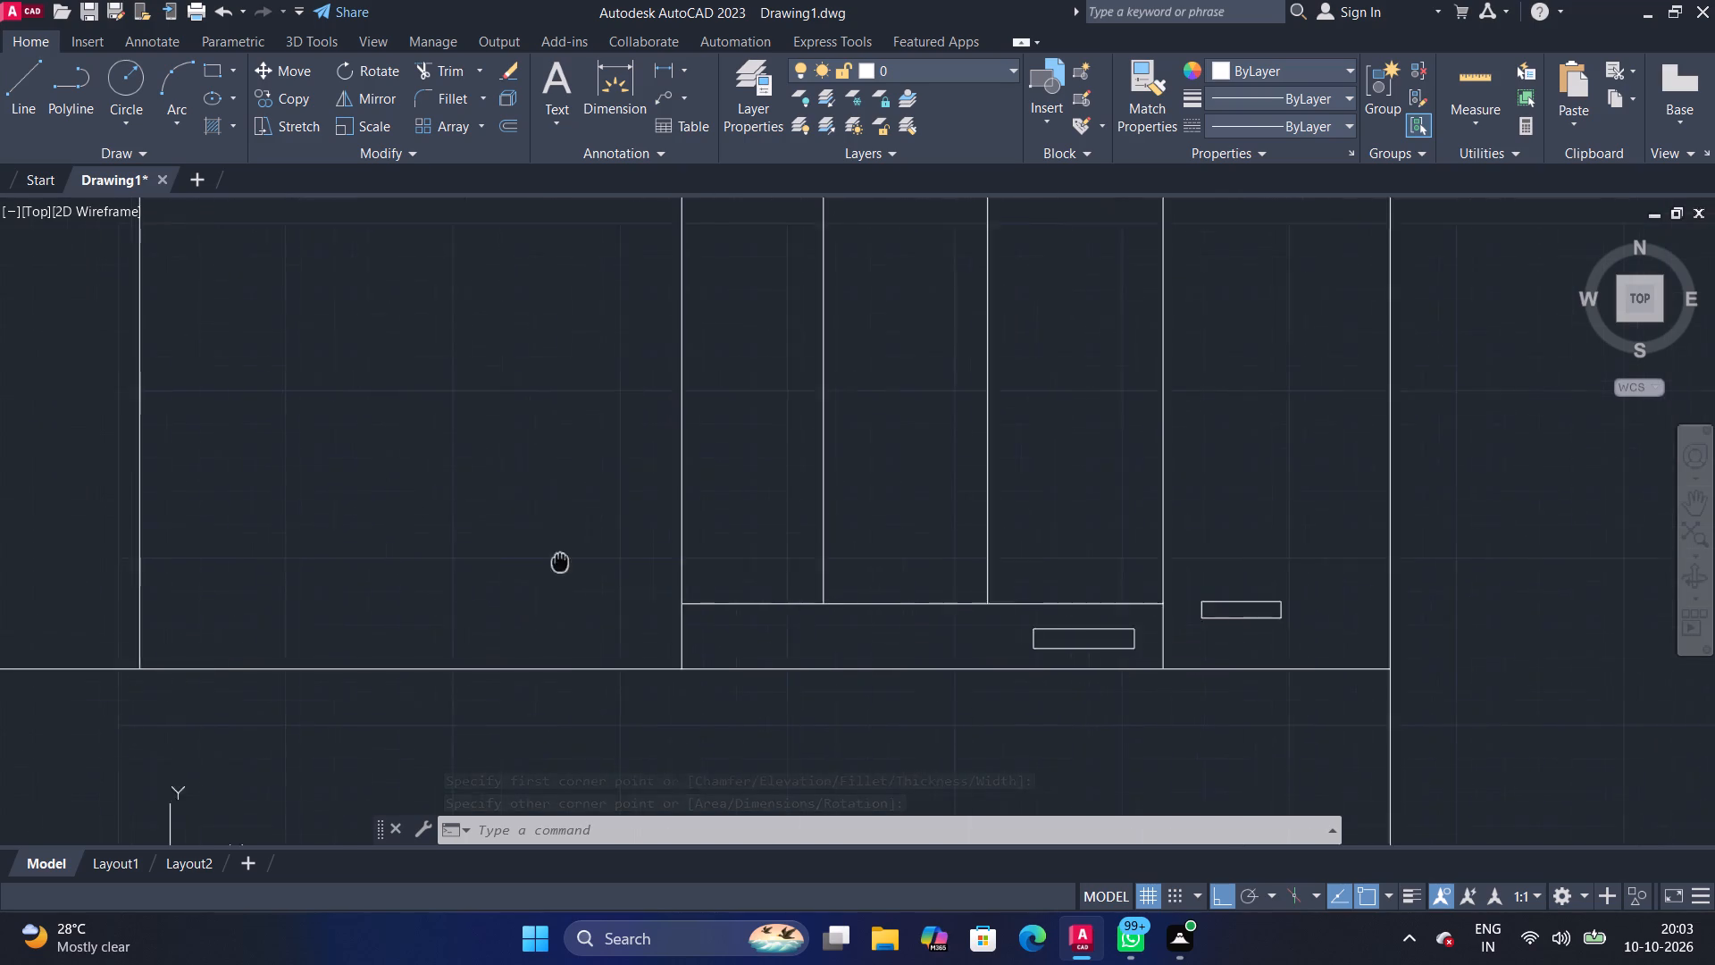
middle_drag(560, 562, 645, 579)
scroll(645, 574, down, 1)
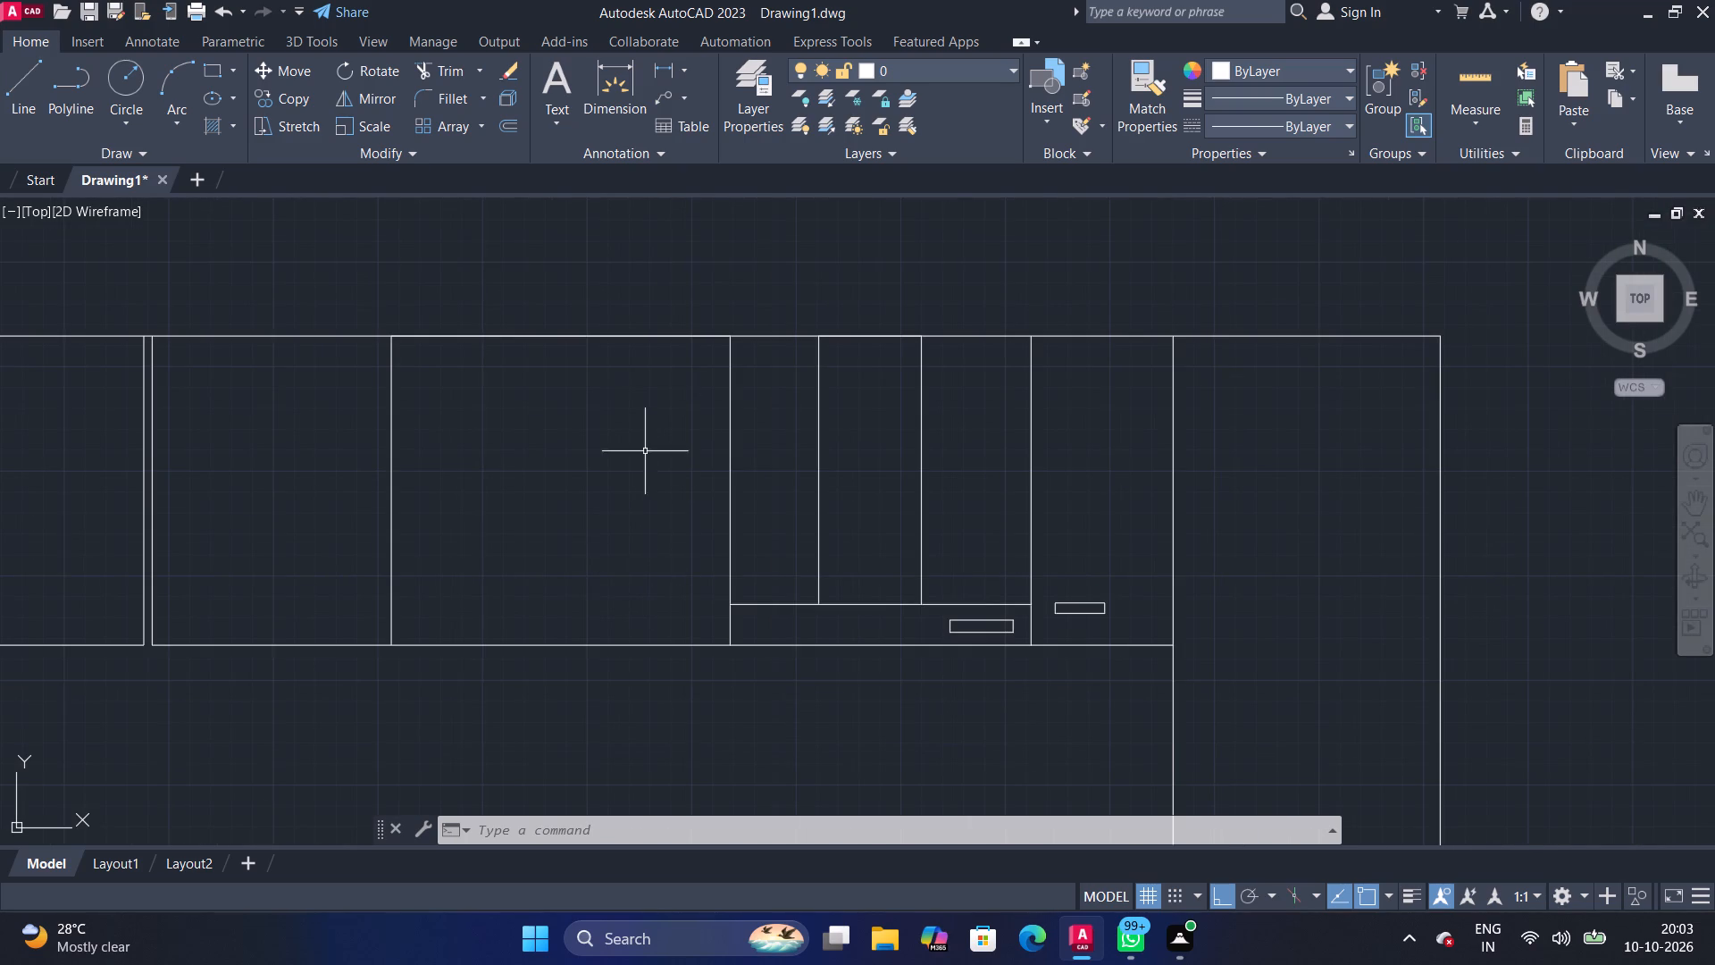
scroll(220, 595, up, 2)
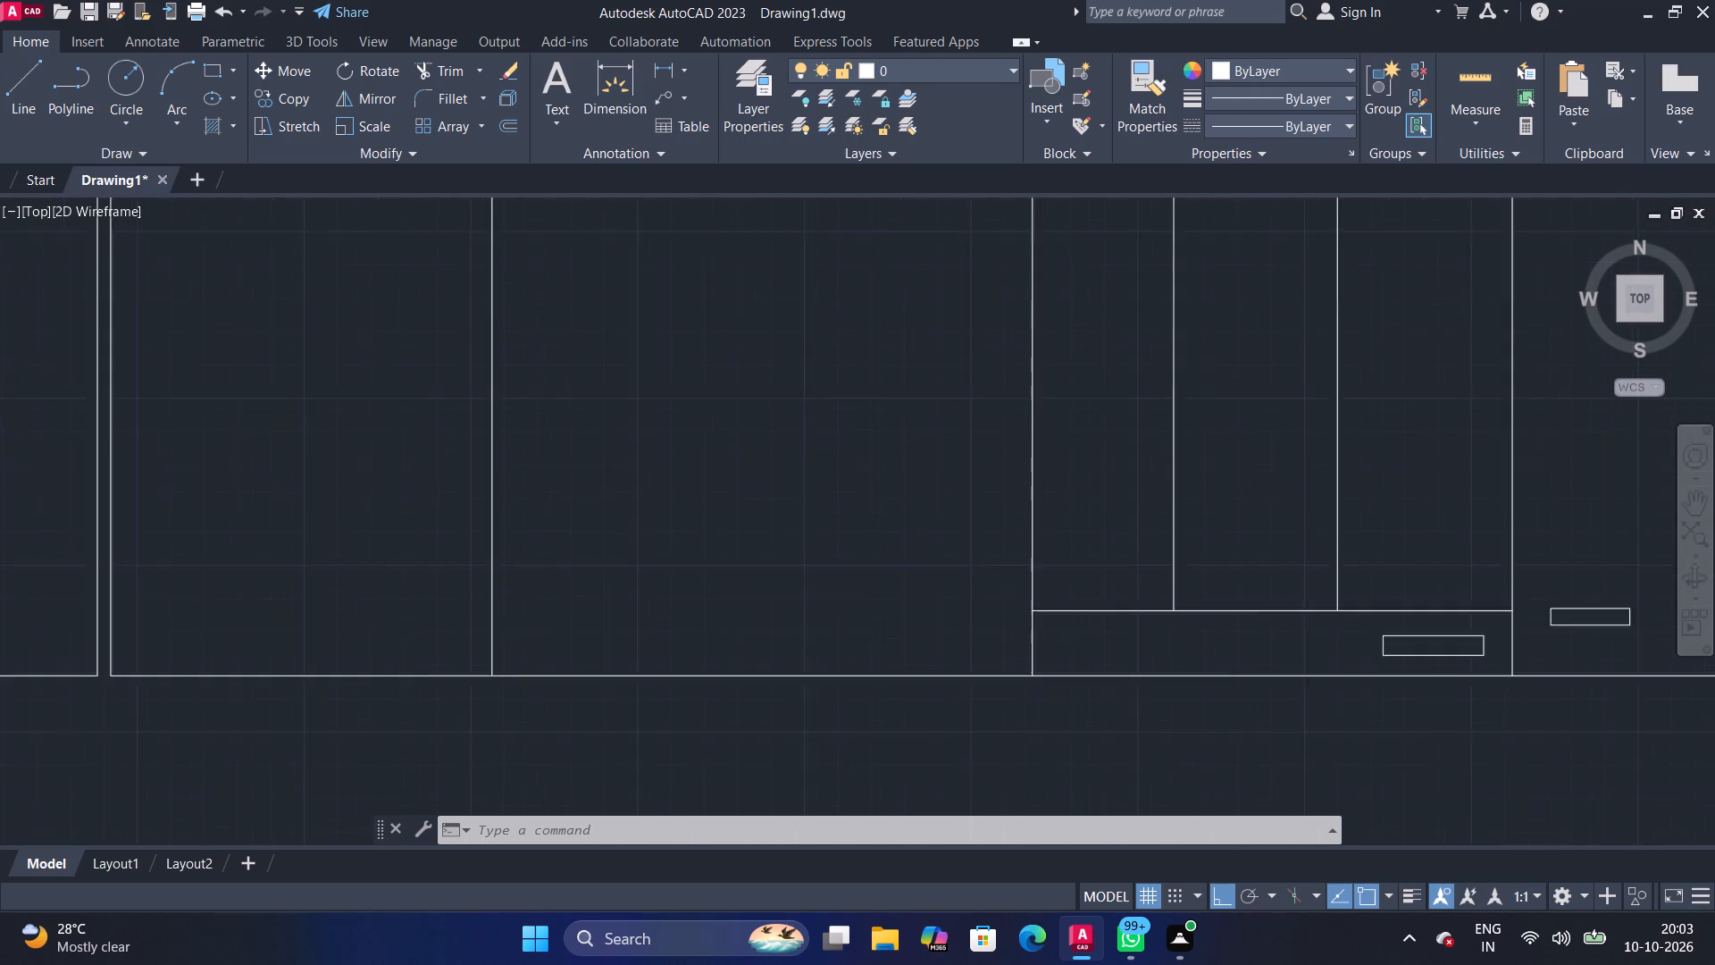
middle_drag(203, 662, 453, 670)
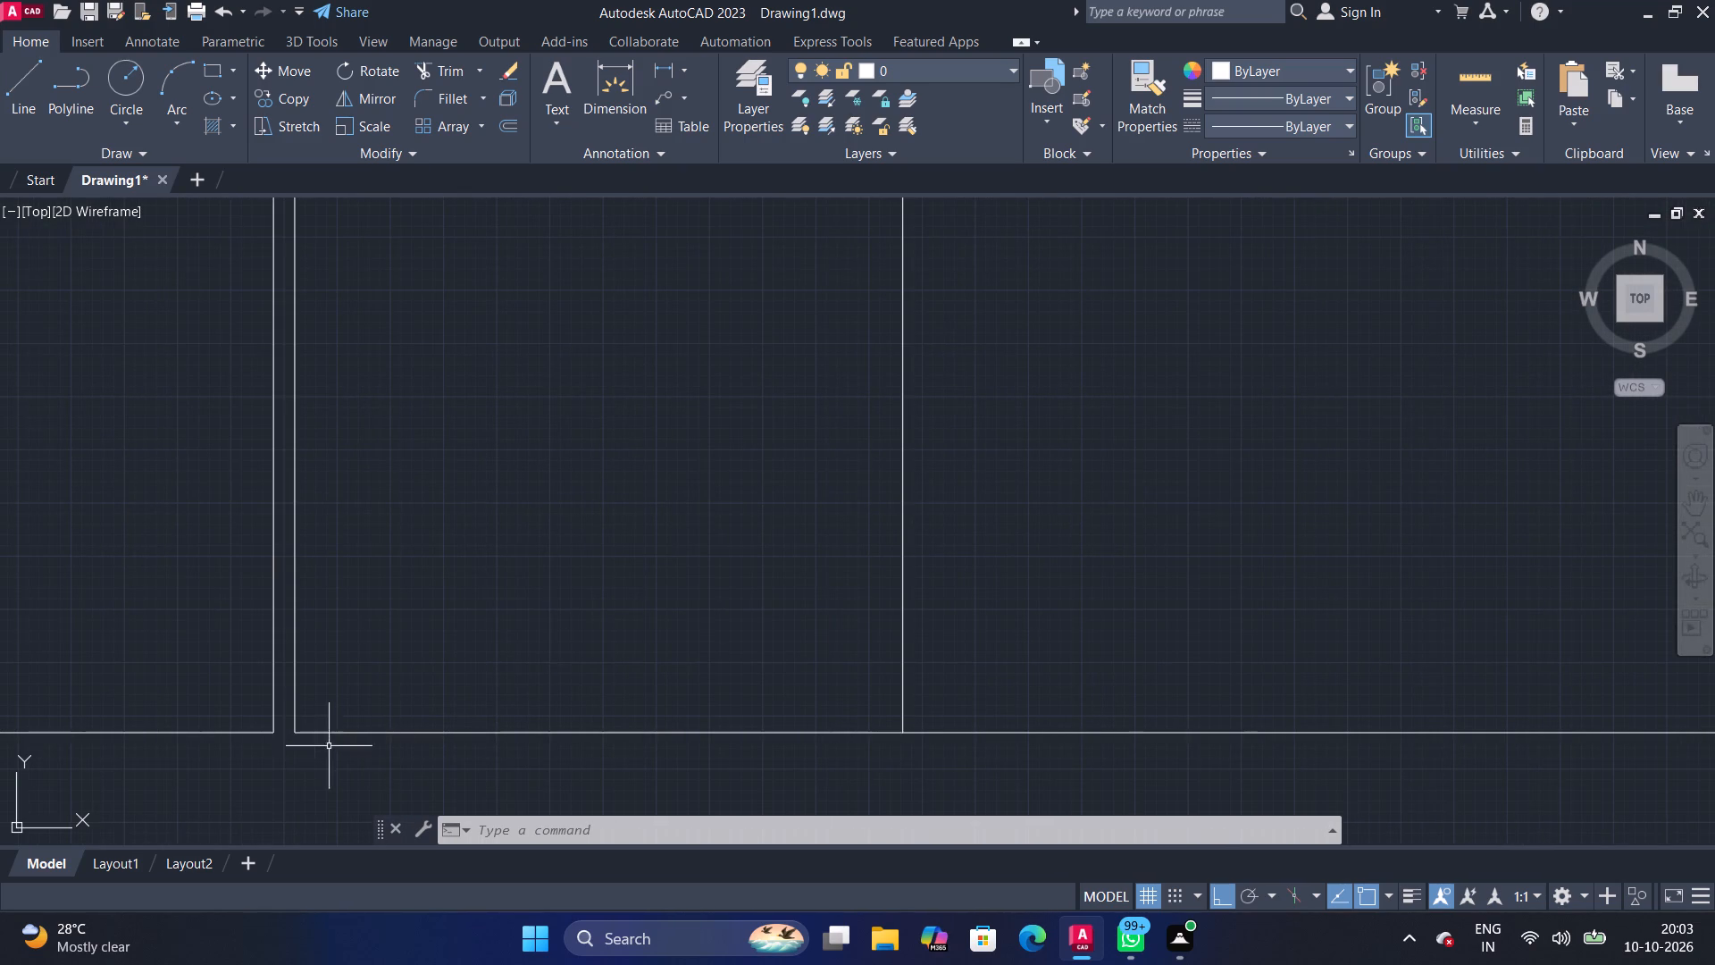
click(13, 86)
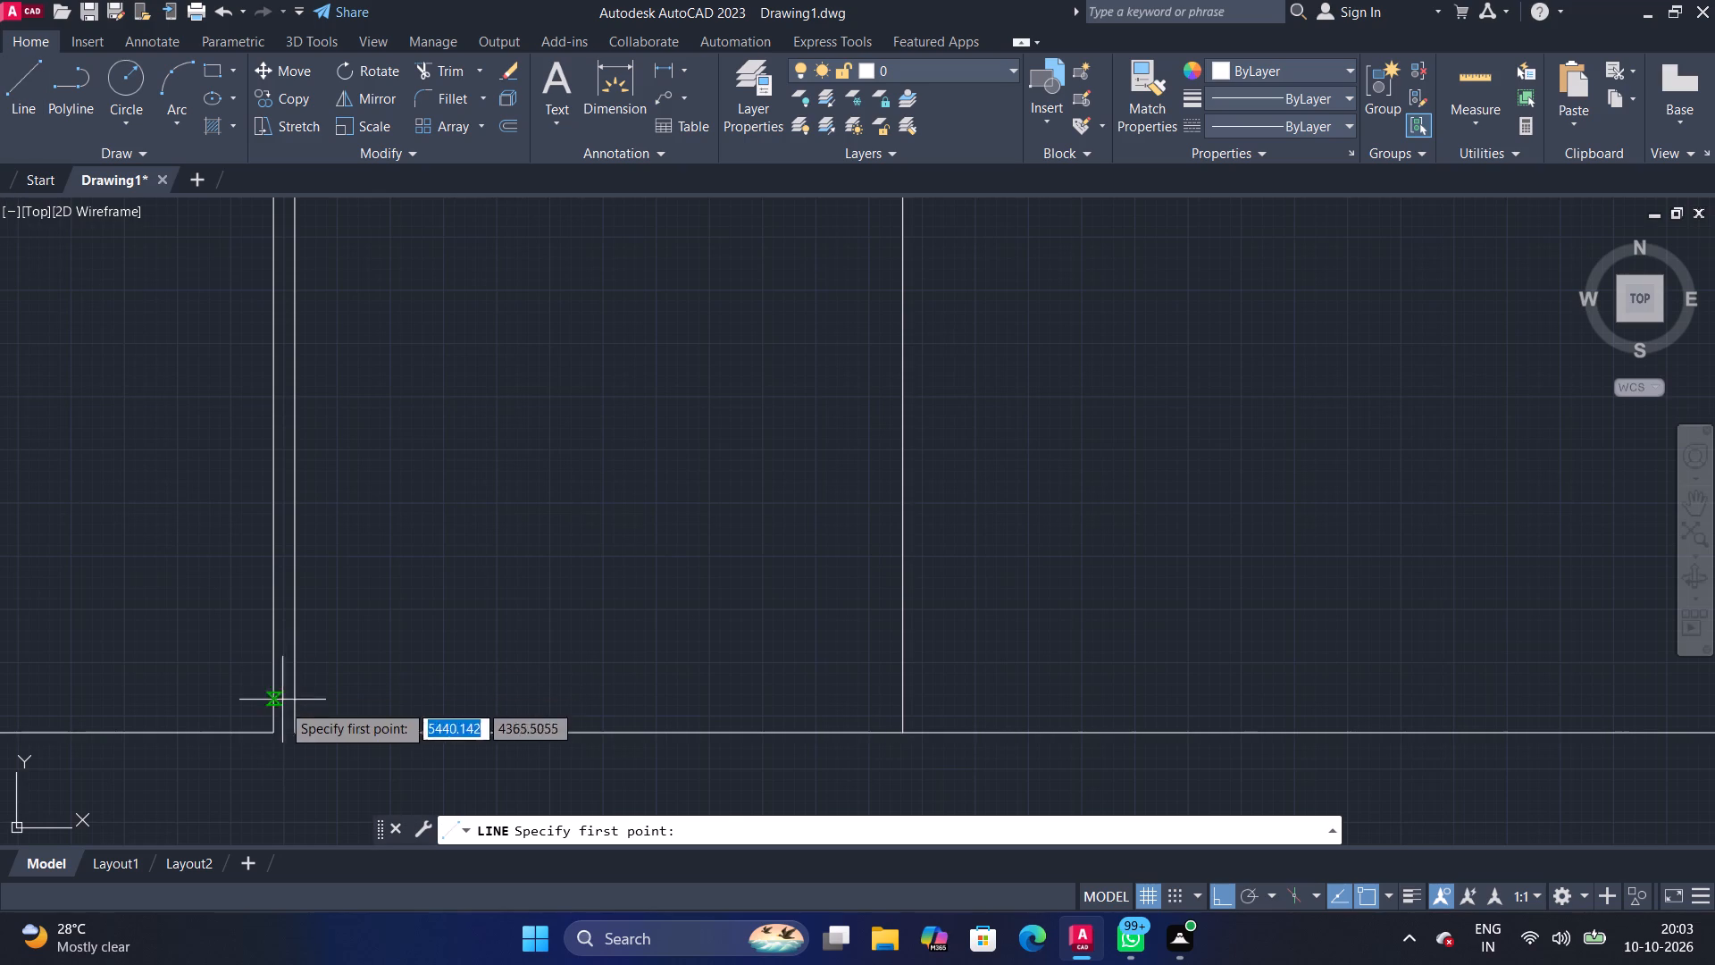
click(272, 728)
click(290, 727)
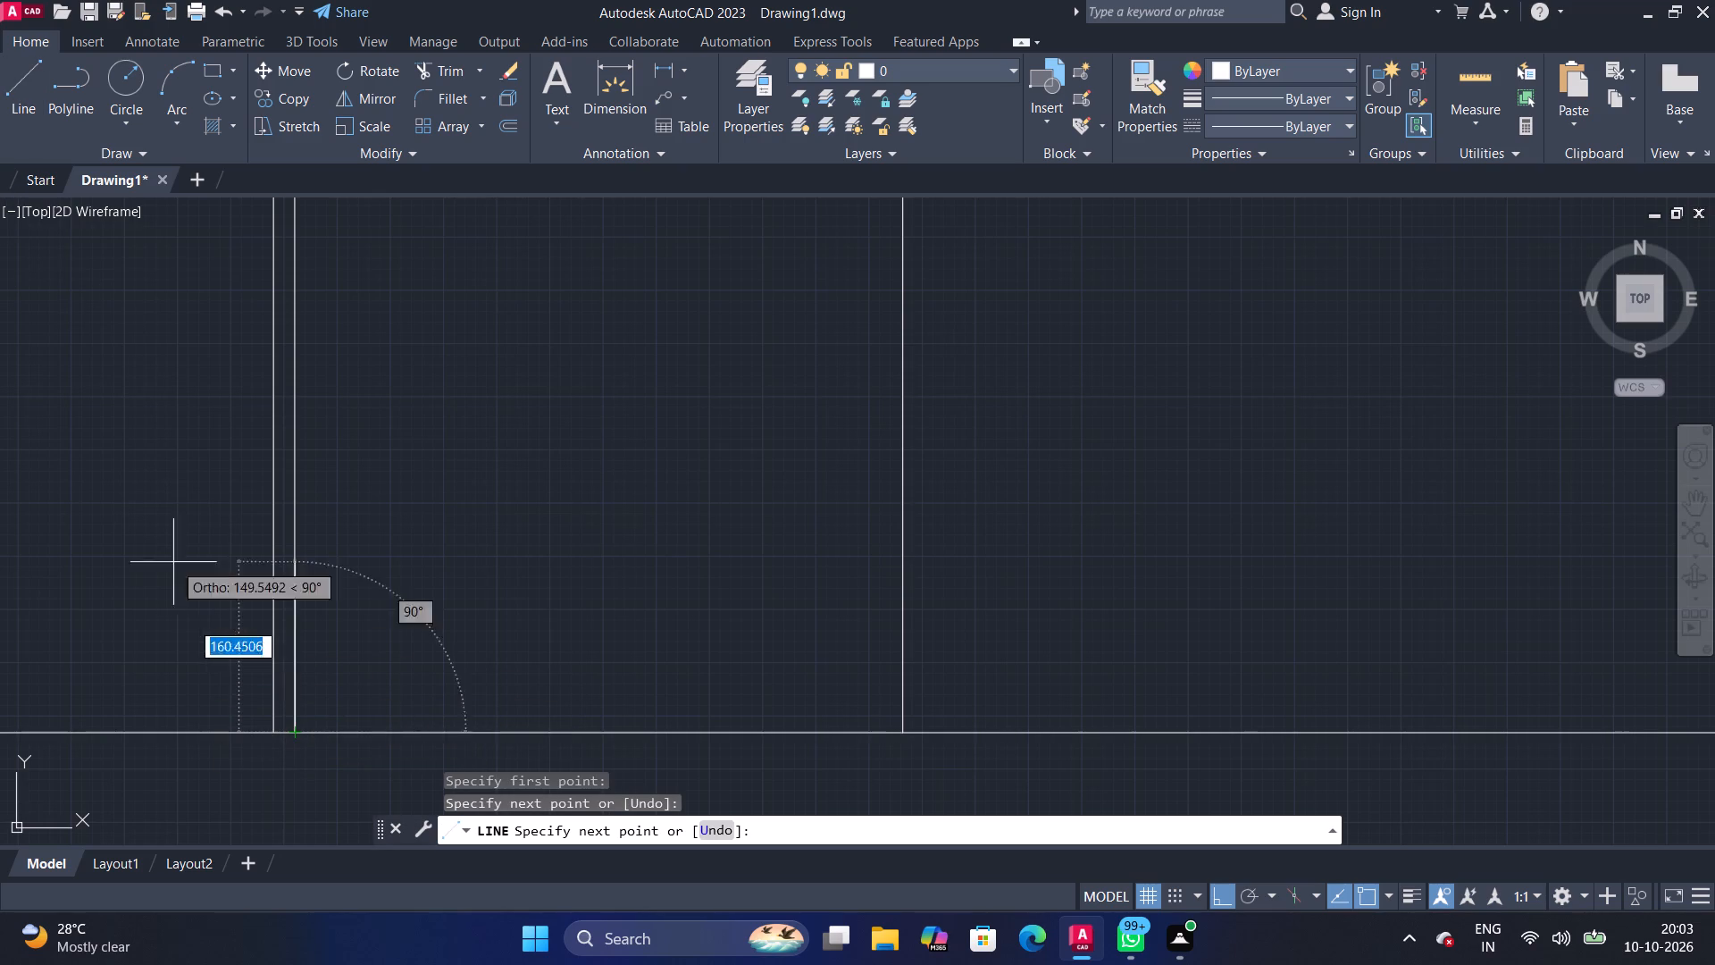
click(14, 86)
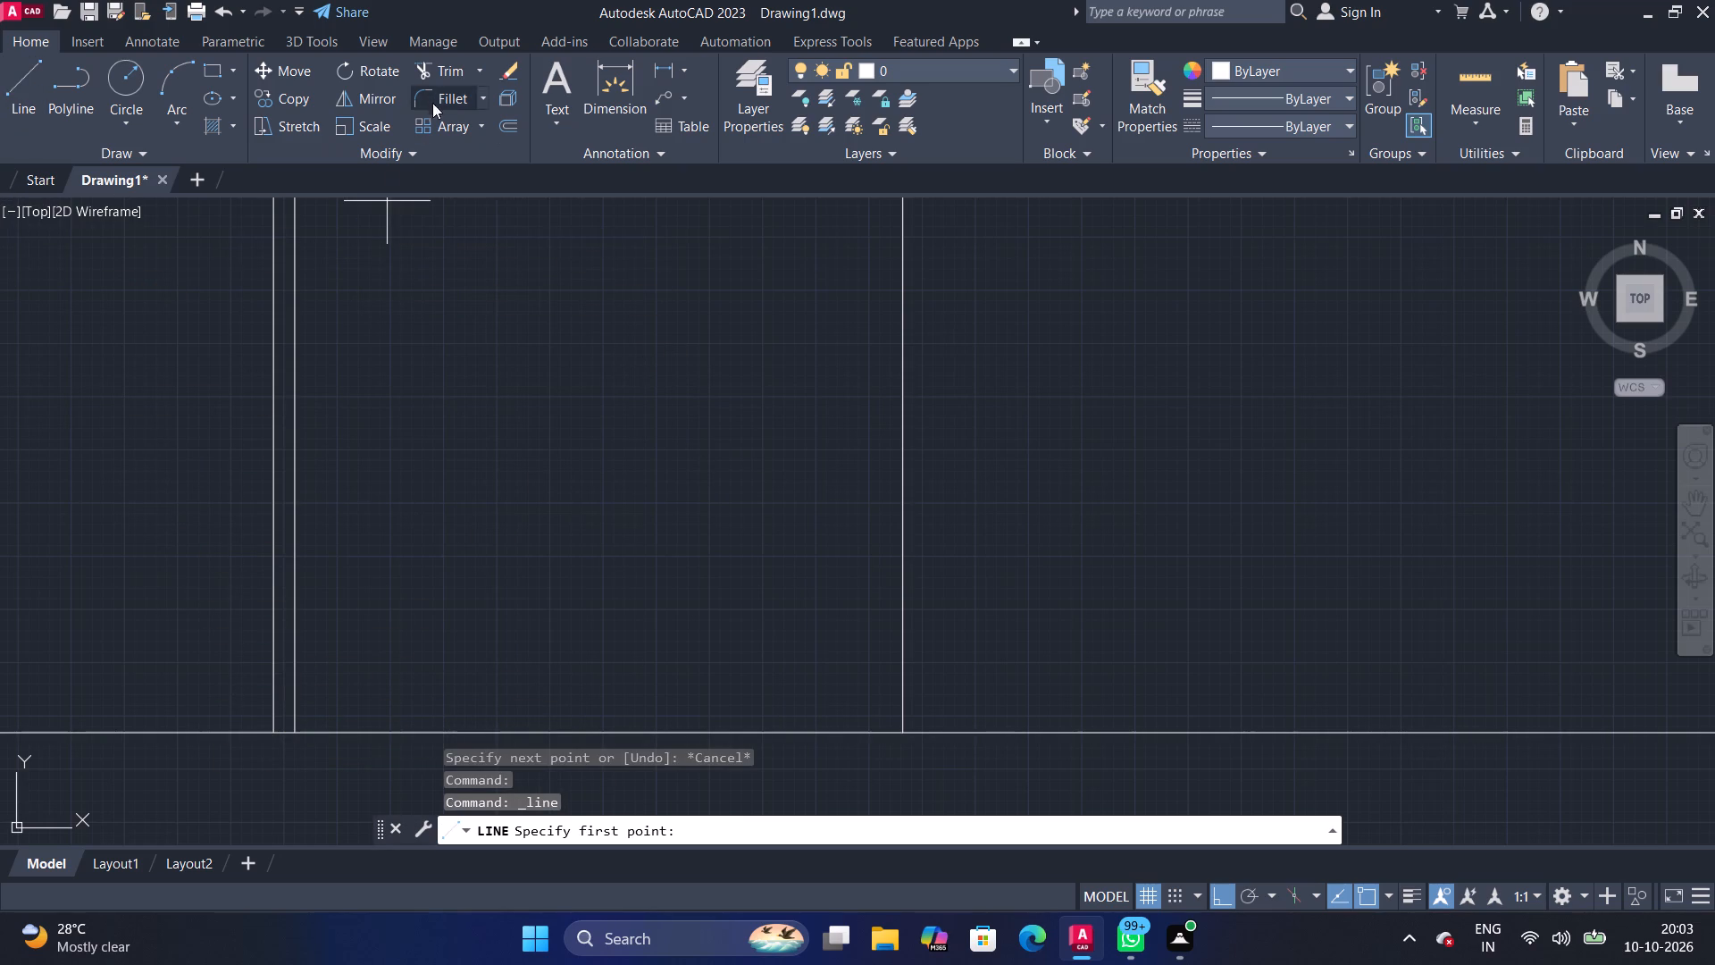
Draw a small flat rectangle in the second compartment, near its lower-left corner.
click(208, 68)
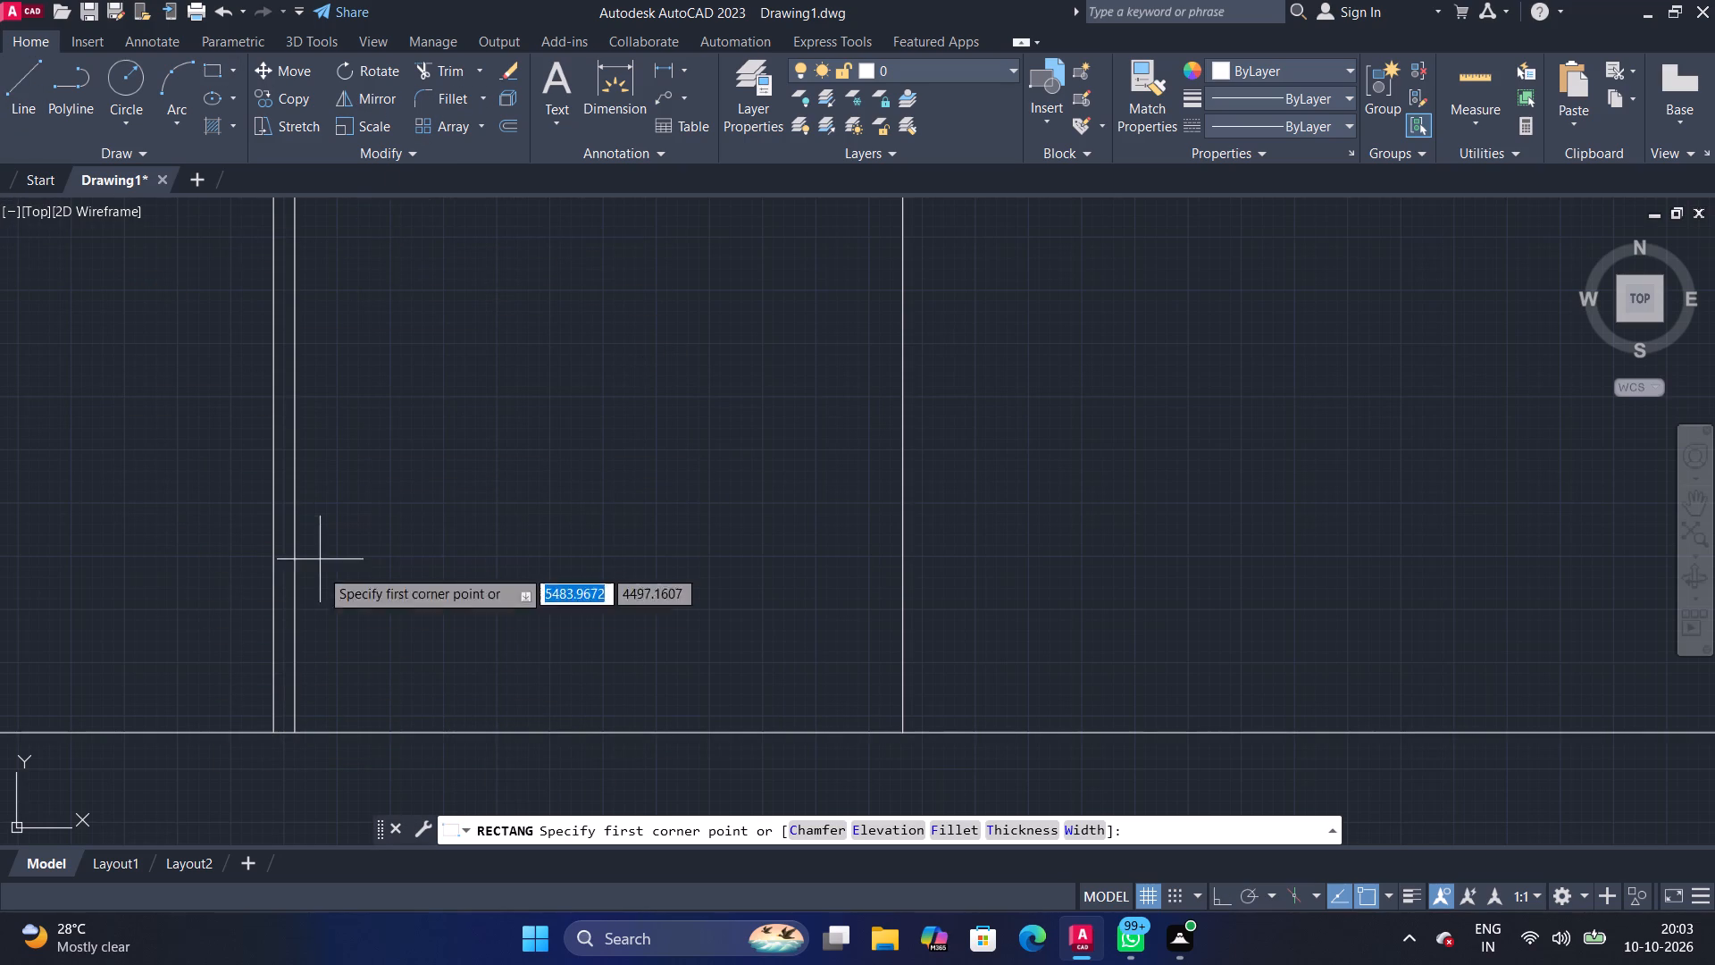
middle_drag(388, 672, 431, 625)
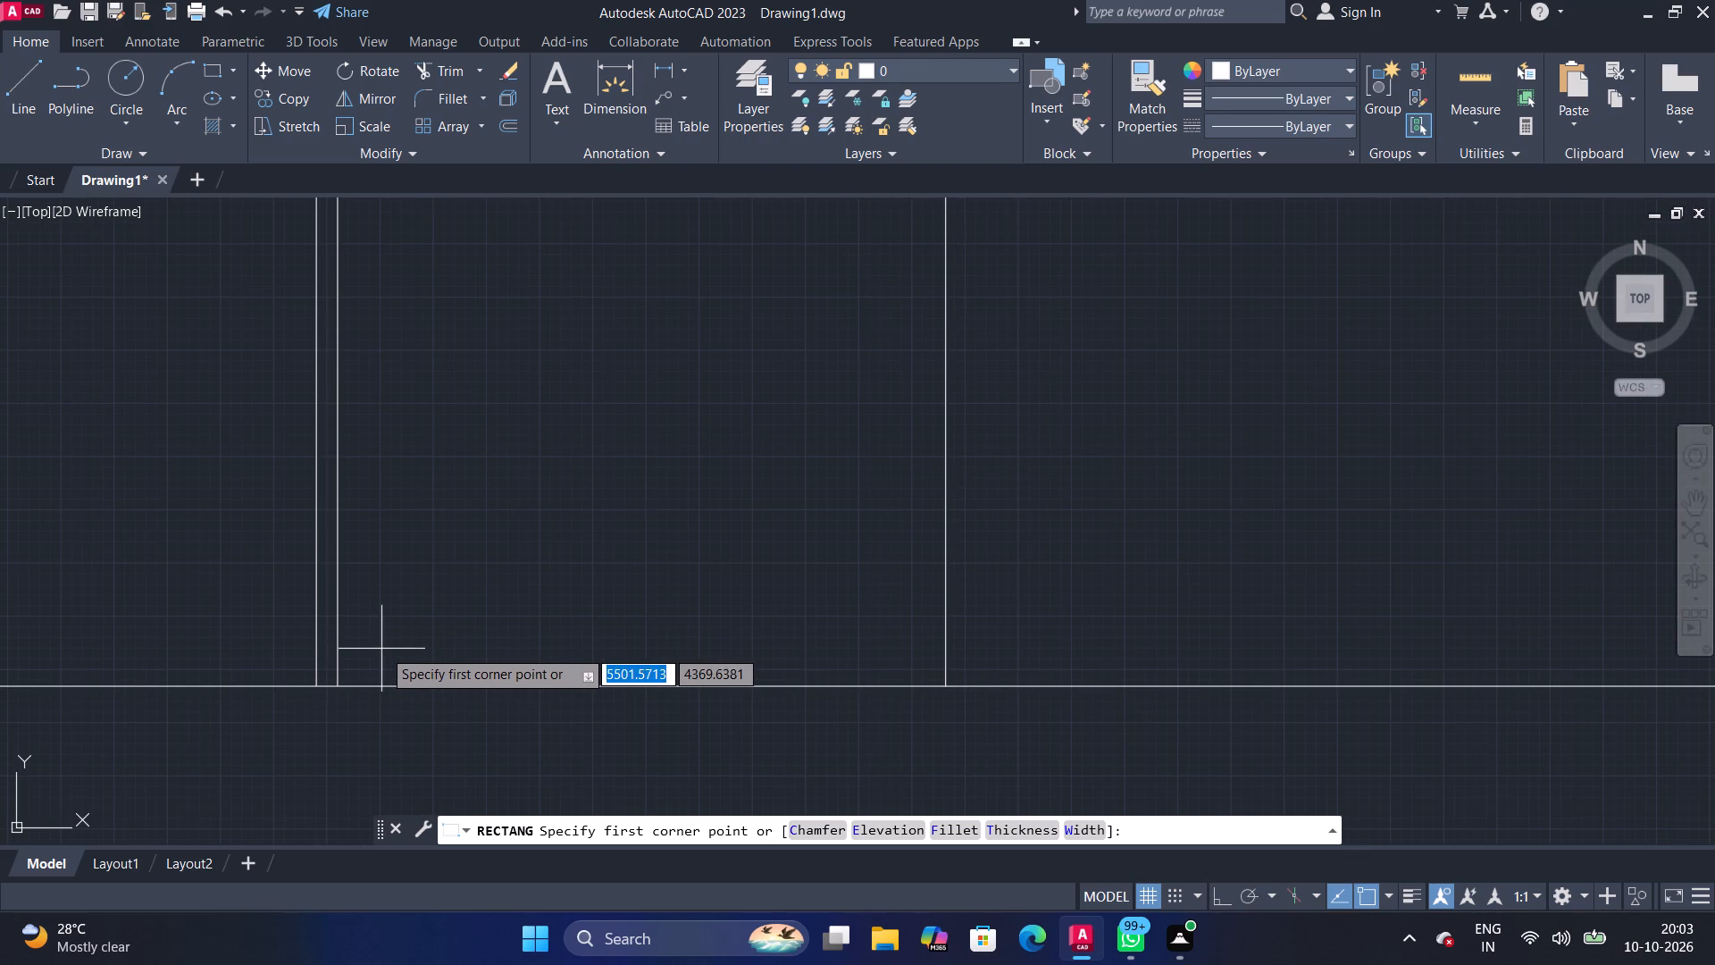
click(379, 635)
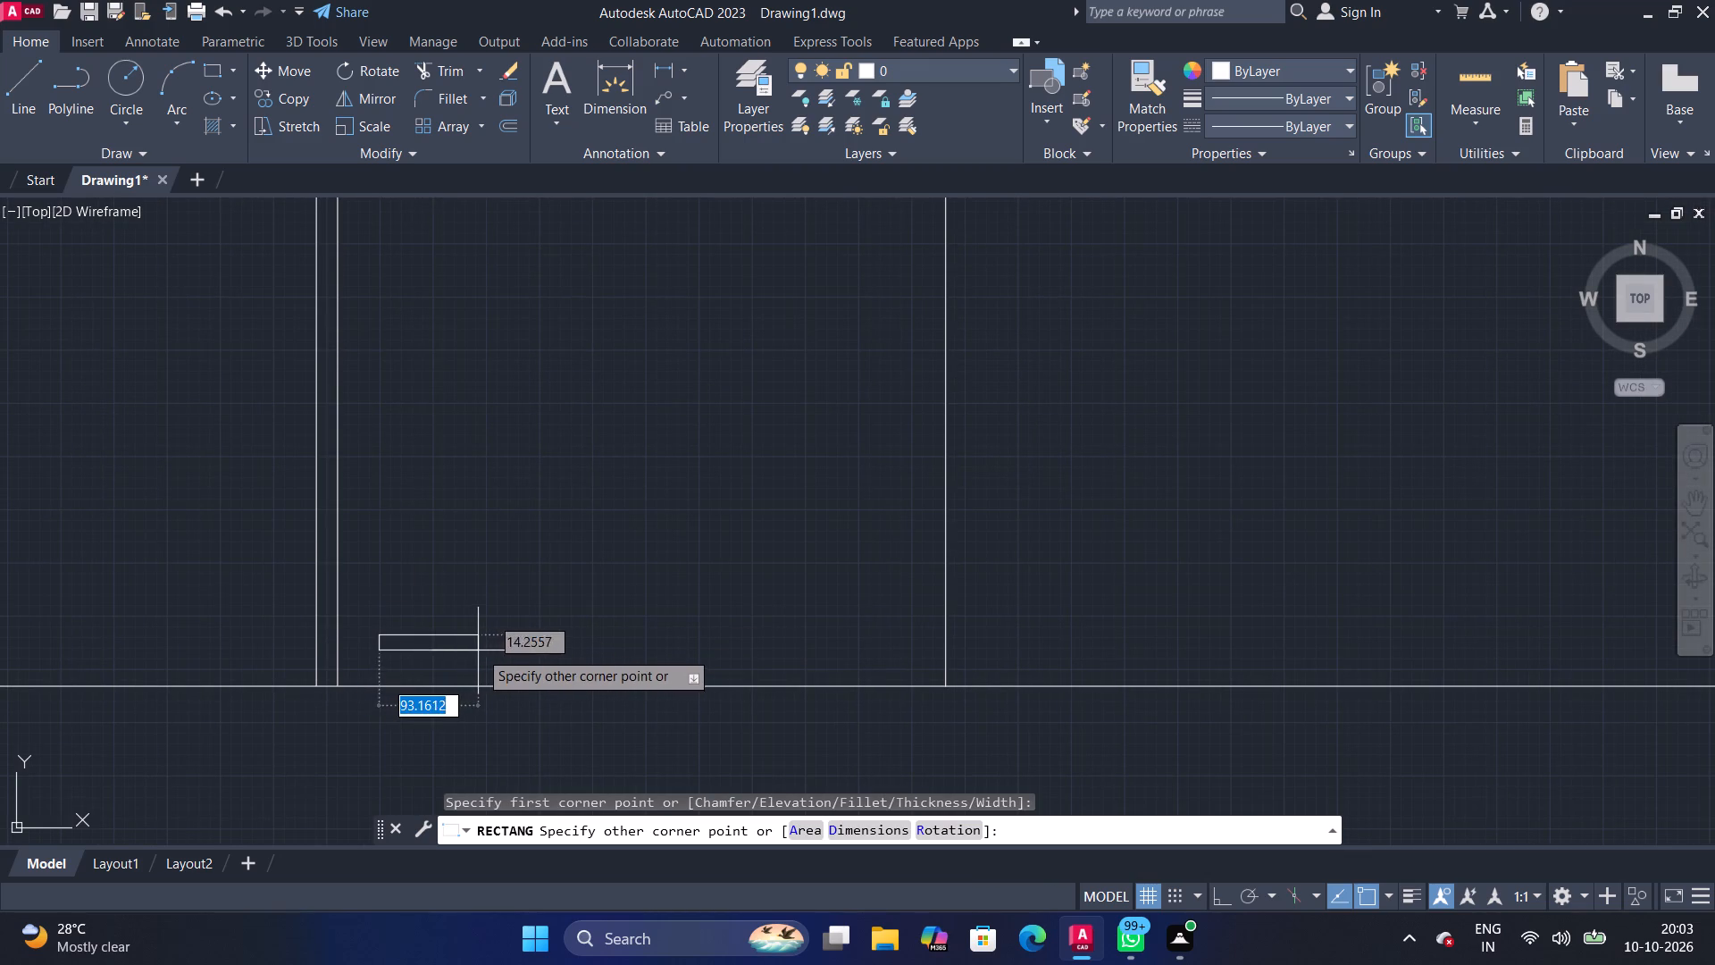
click(490, 658)
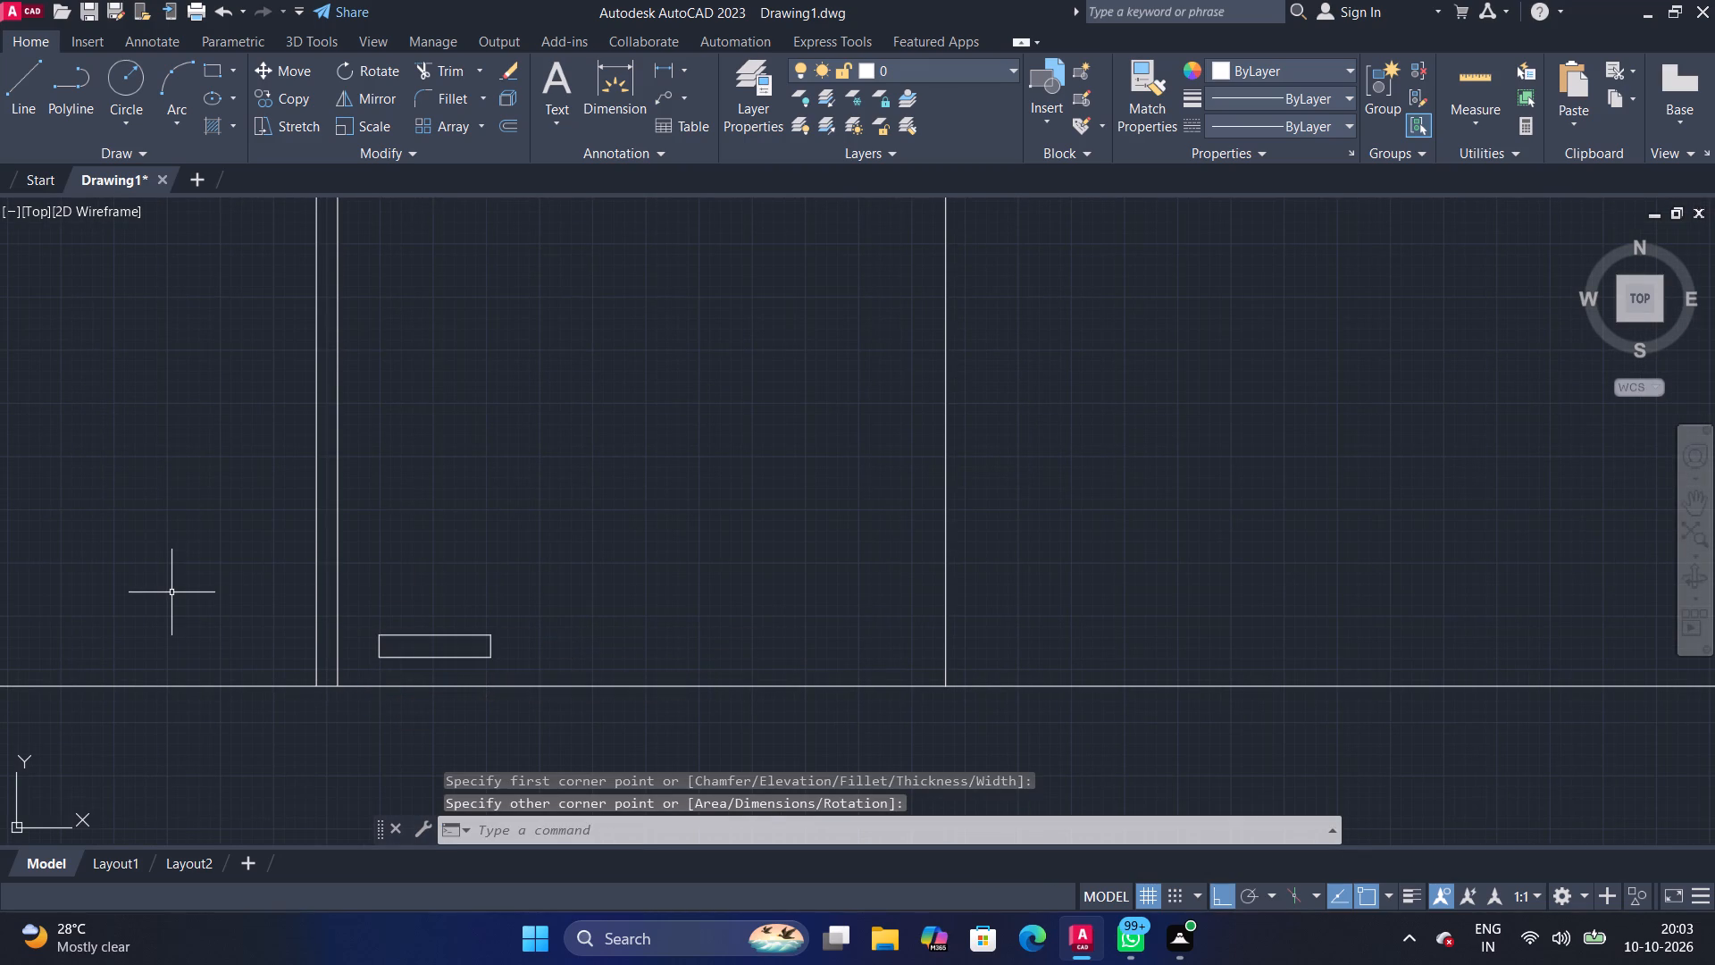
Draw a small flat rectangle in the first compartment near its lower-right corner, level with the second compartment's rectangle.
middle_drag(175, 592, 561, 573)
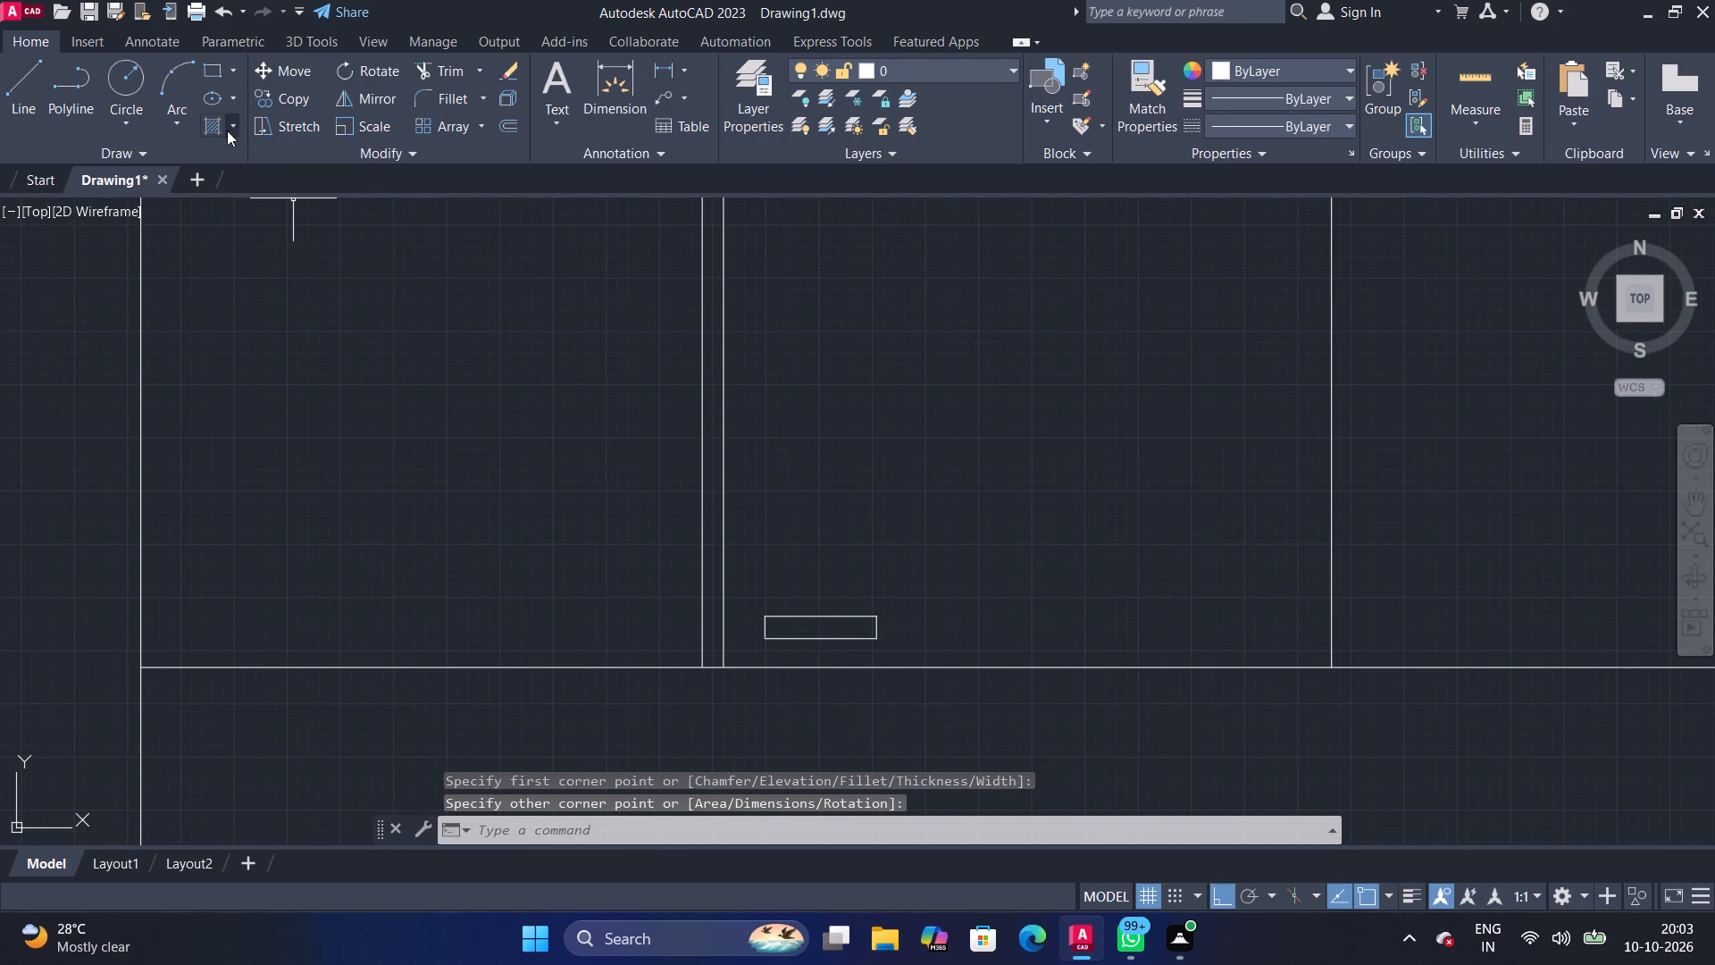
click(207, 66)
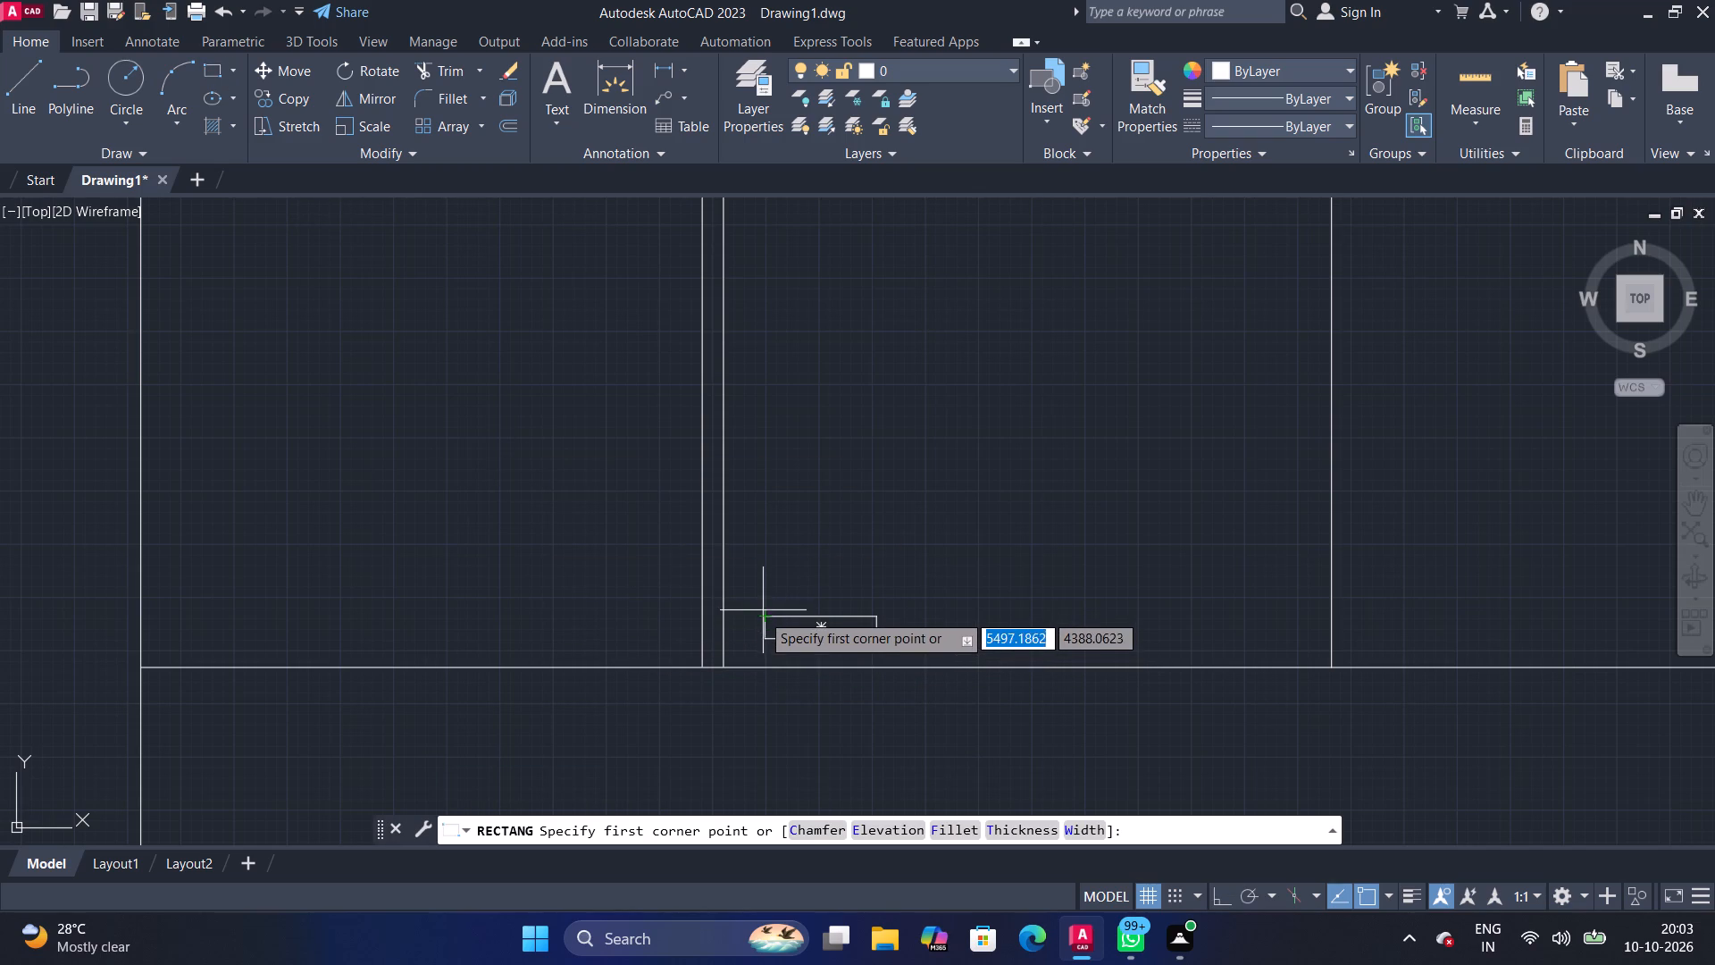
click(656, 618)
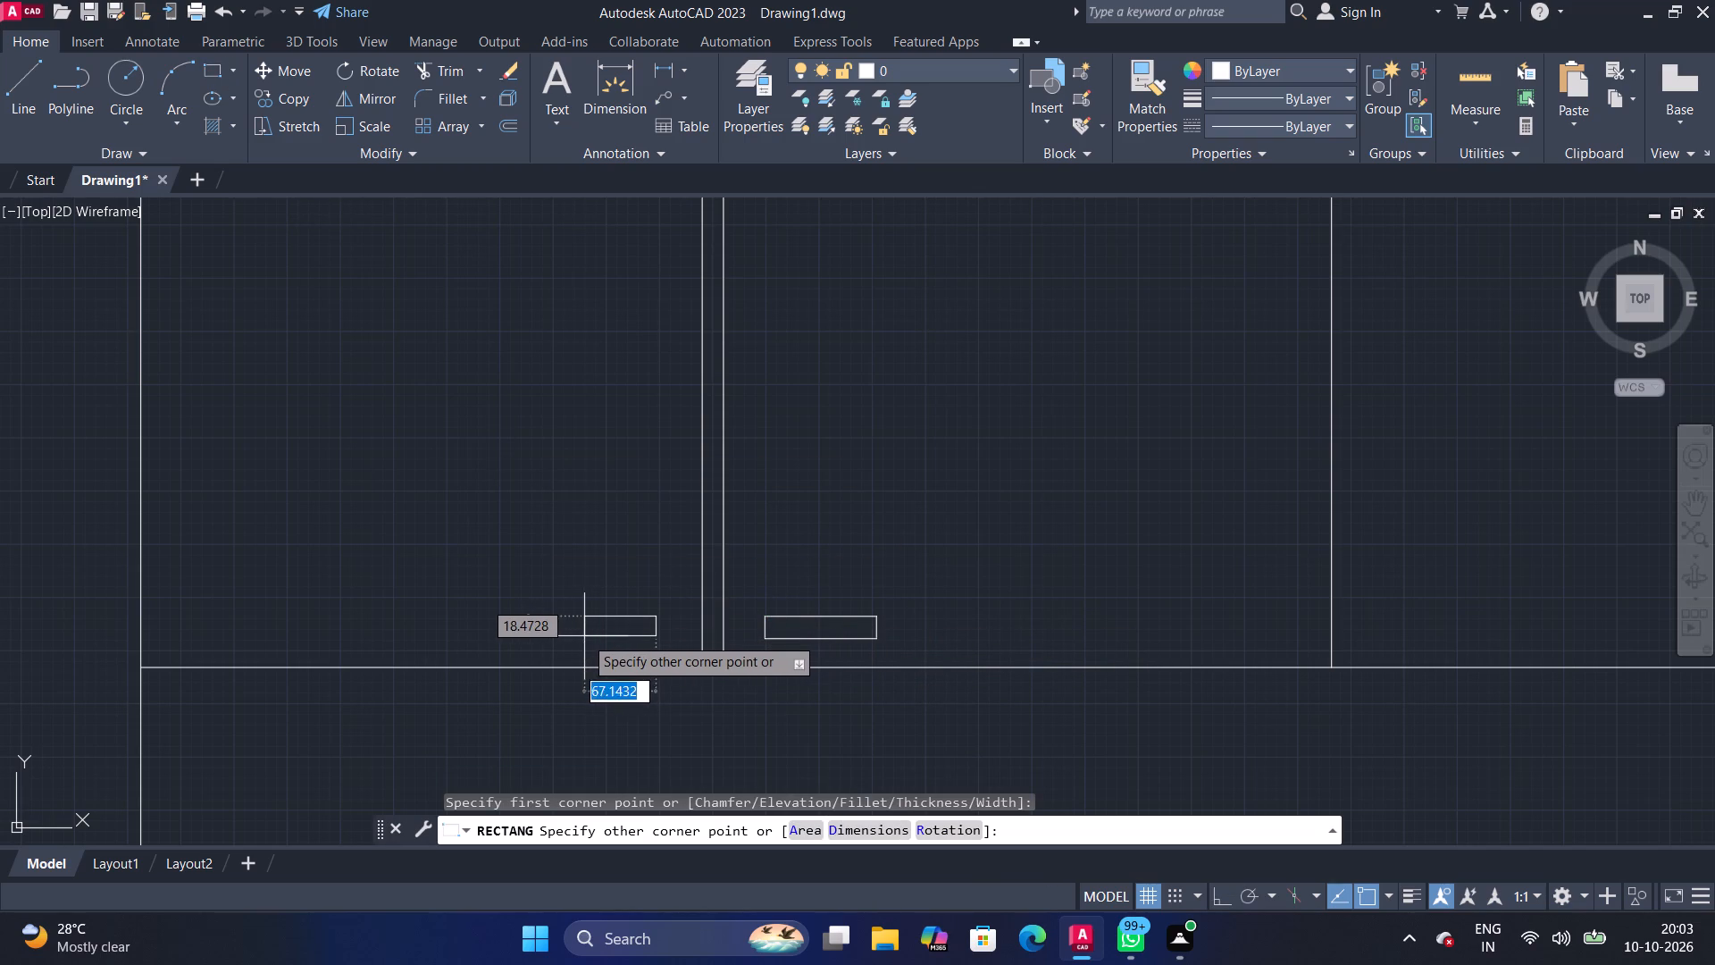
click(556, 637)
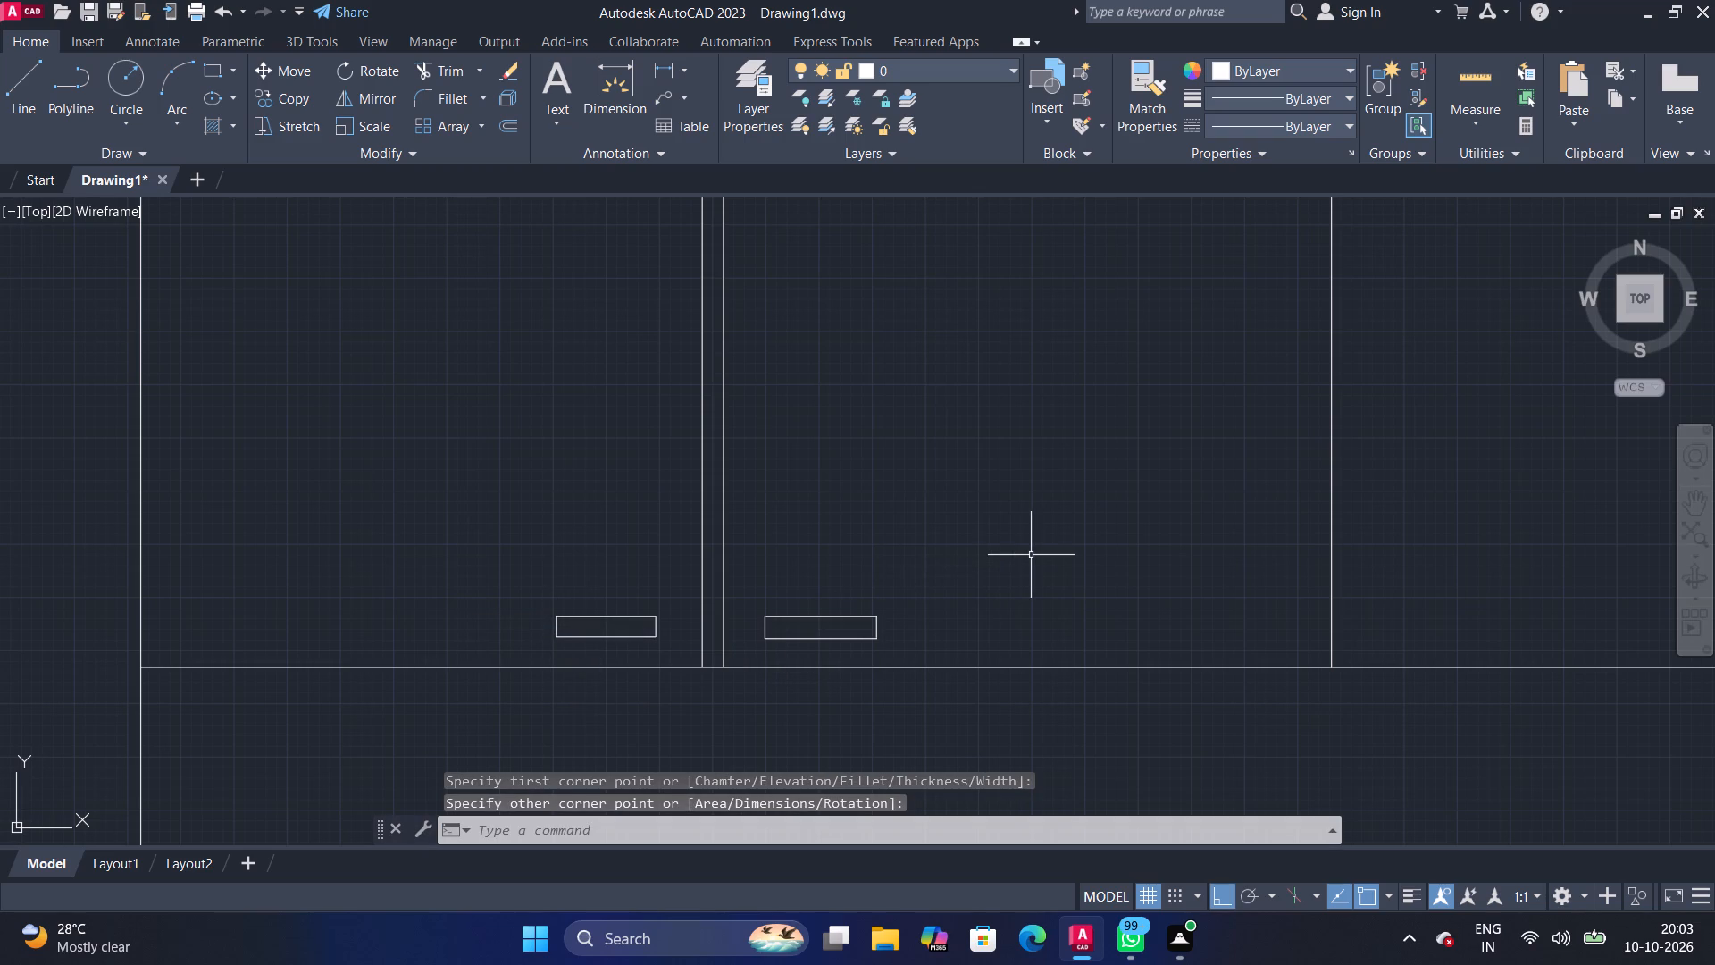
Draw a flat rectangle about 110 by 20 in the third compartment, near its lower-right corner.
middle_drag(1032, 558, 79, 497)
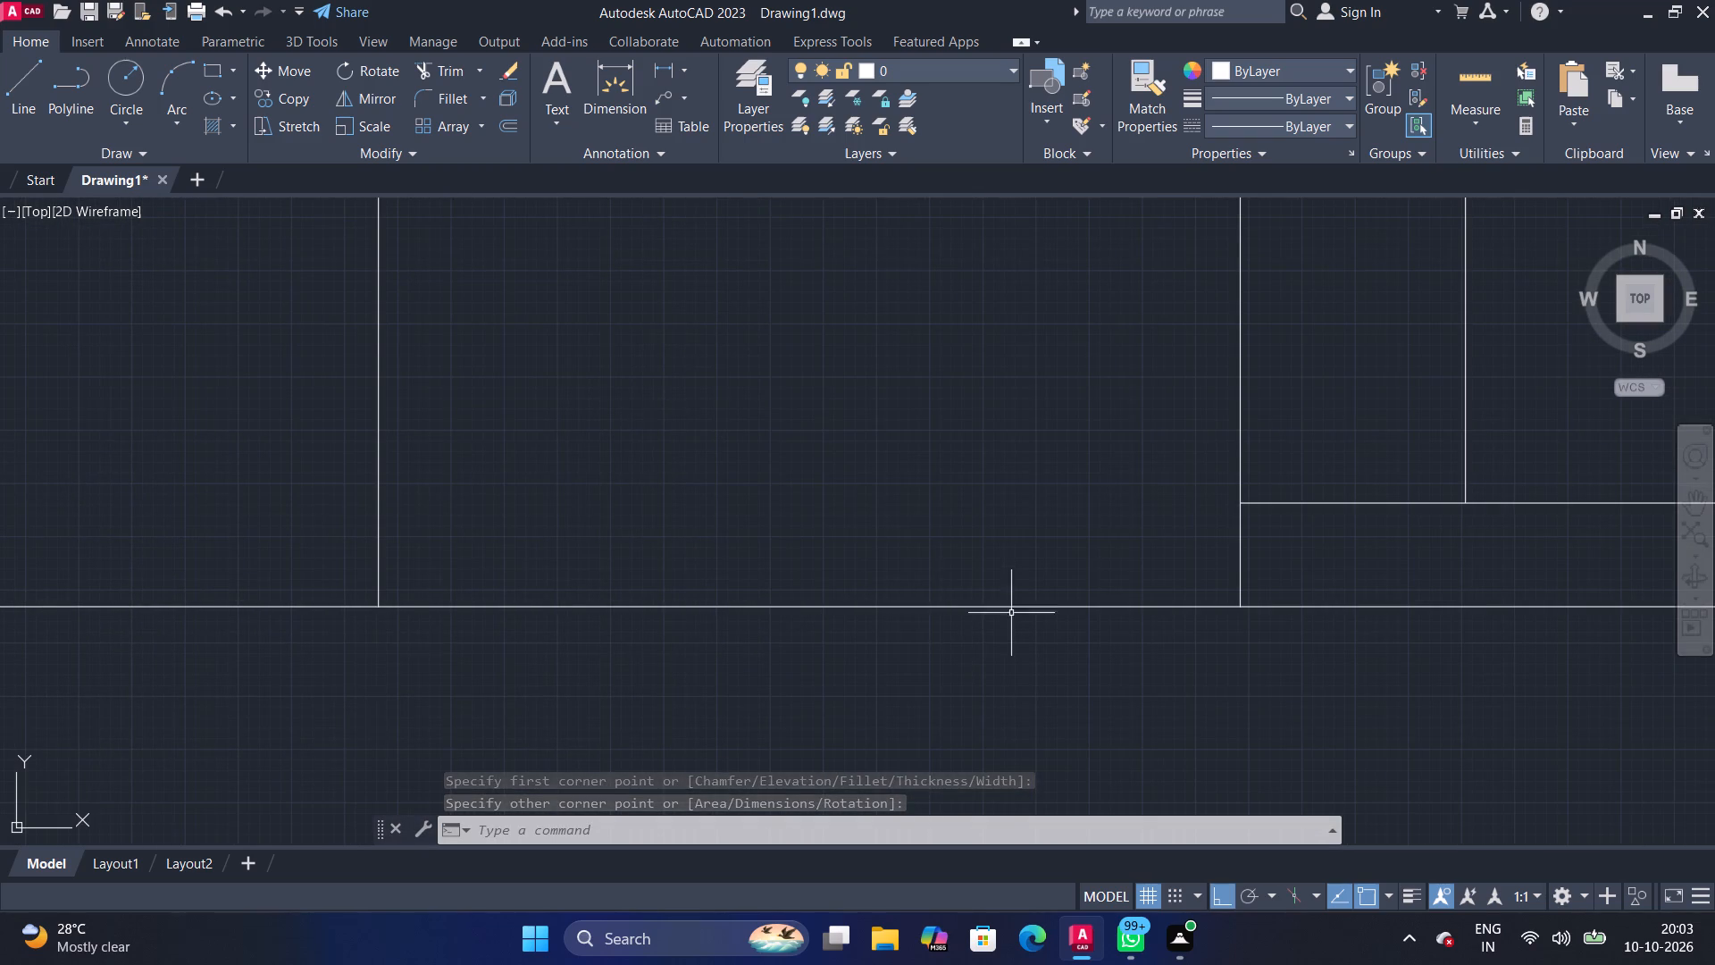
click(212, 80)
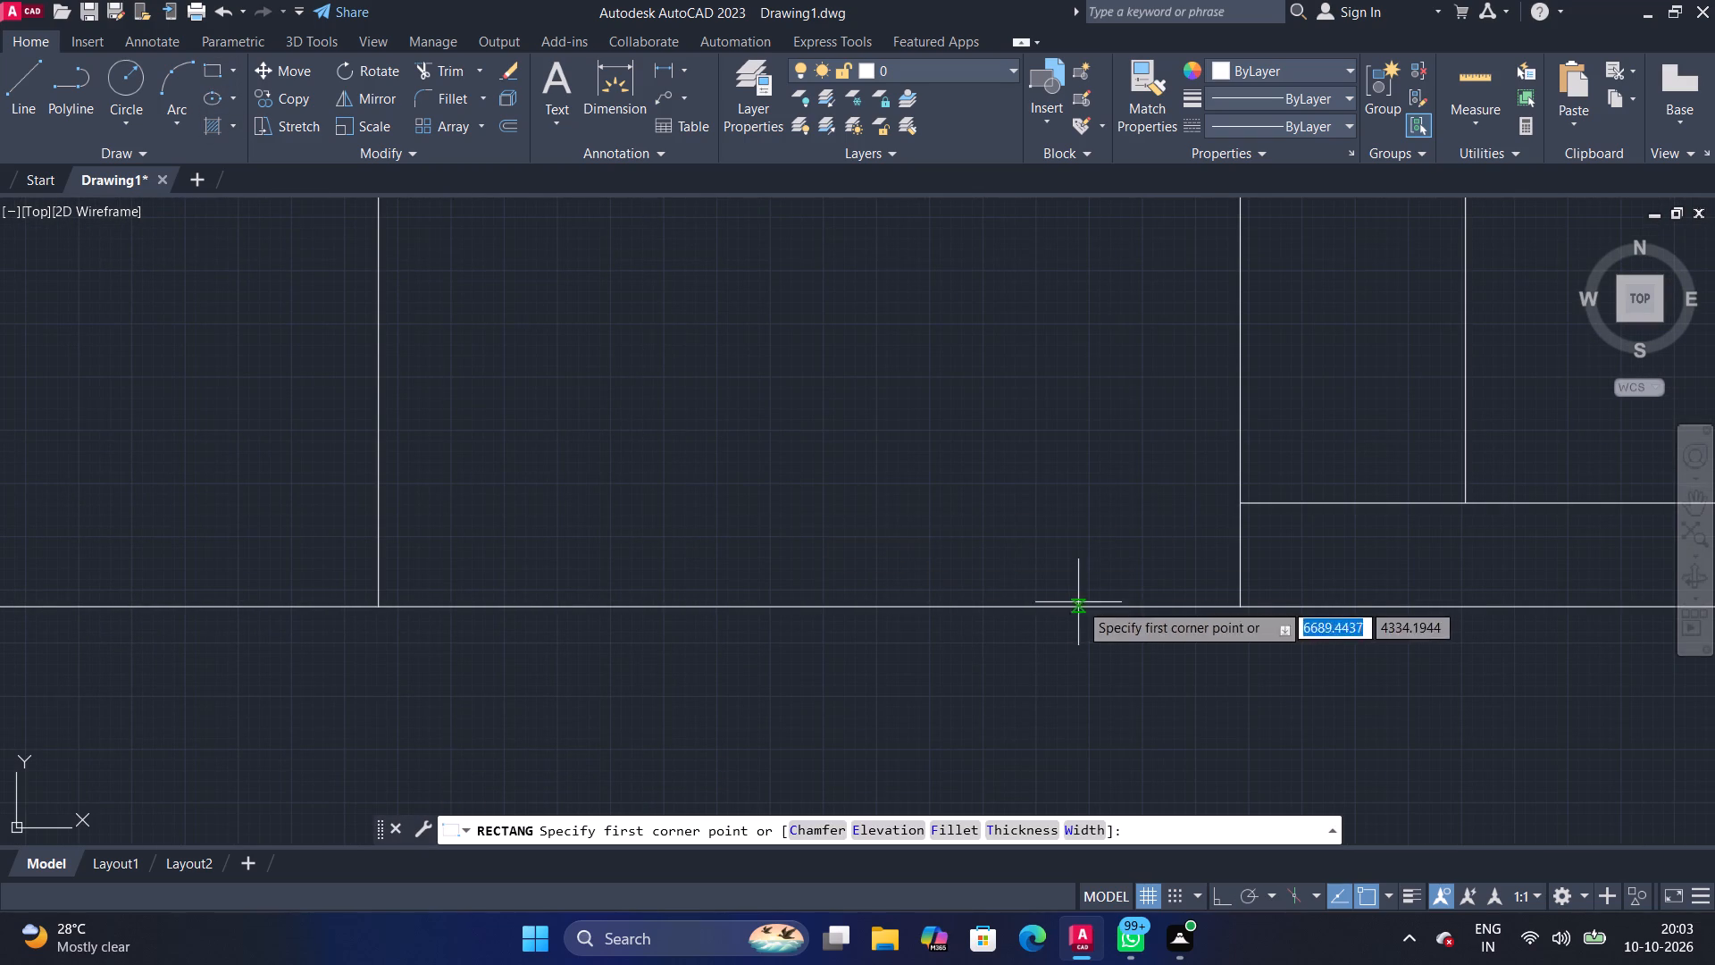
click(1070, 499)
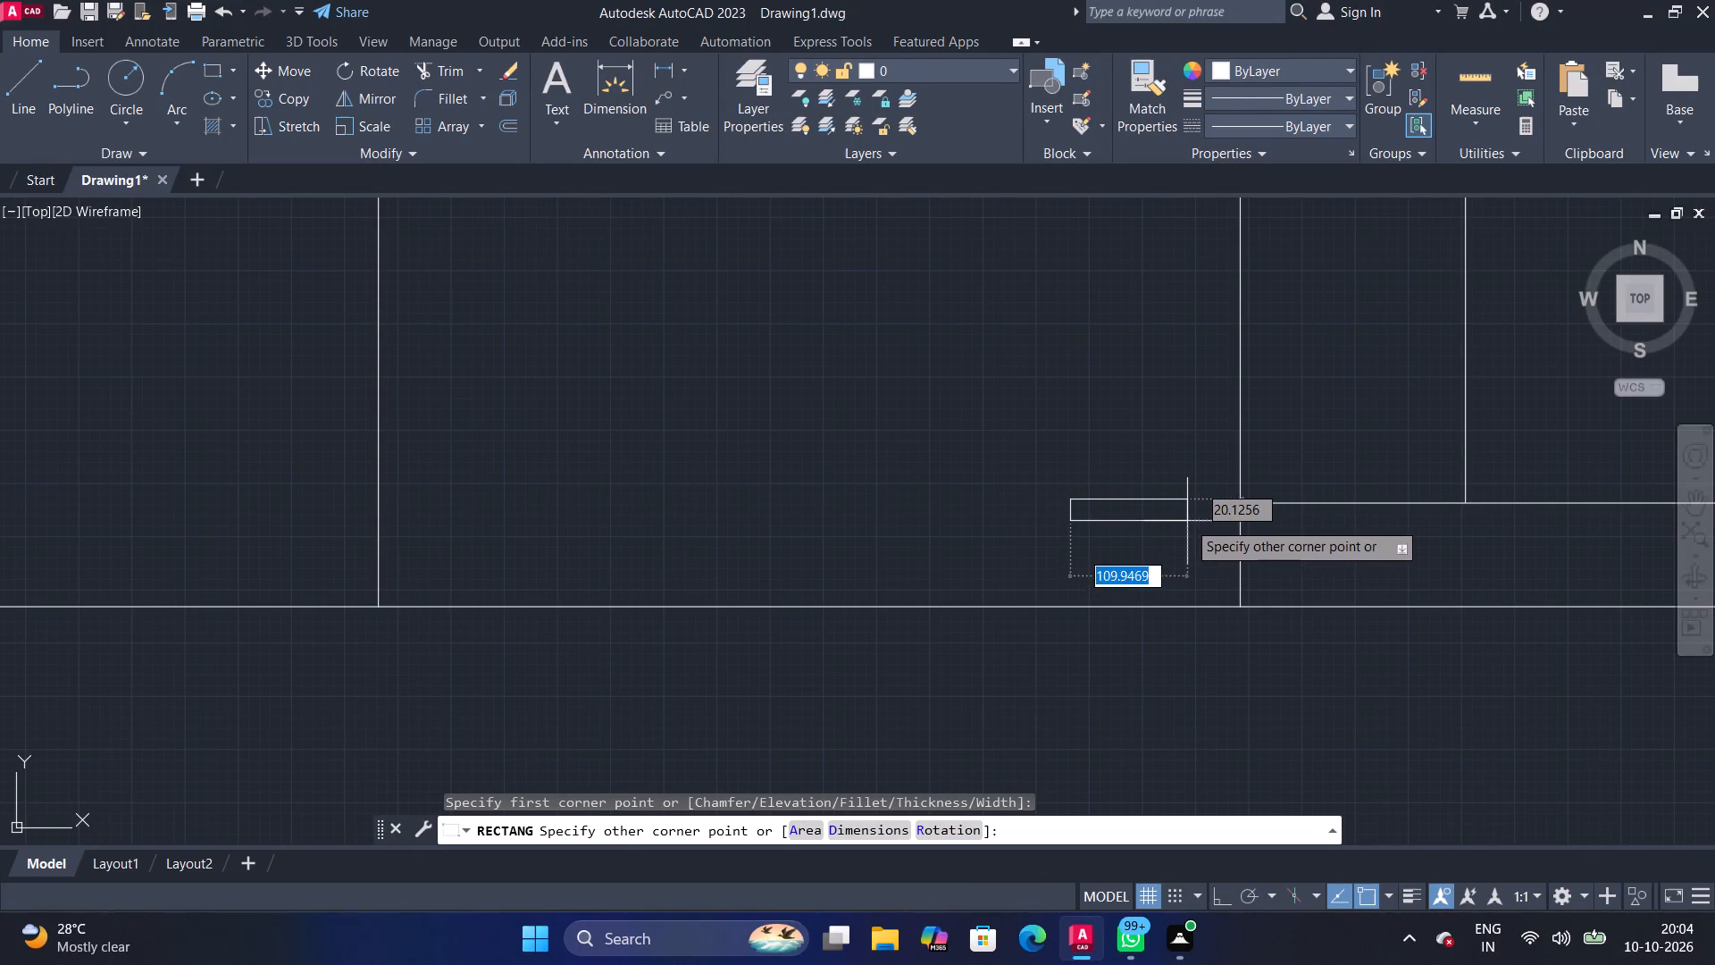
click(1190, 521)
Draw a horizontal line across the right-hand column, from the inner vertical line to the outer right edge, slightly above the compartments' bottom line.
scroll(1004, 540, down, 3)
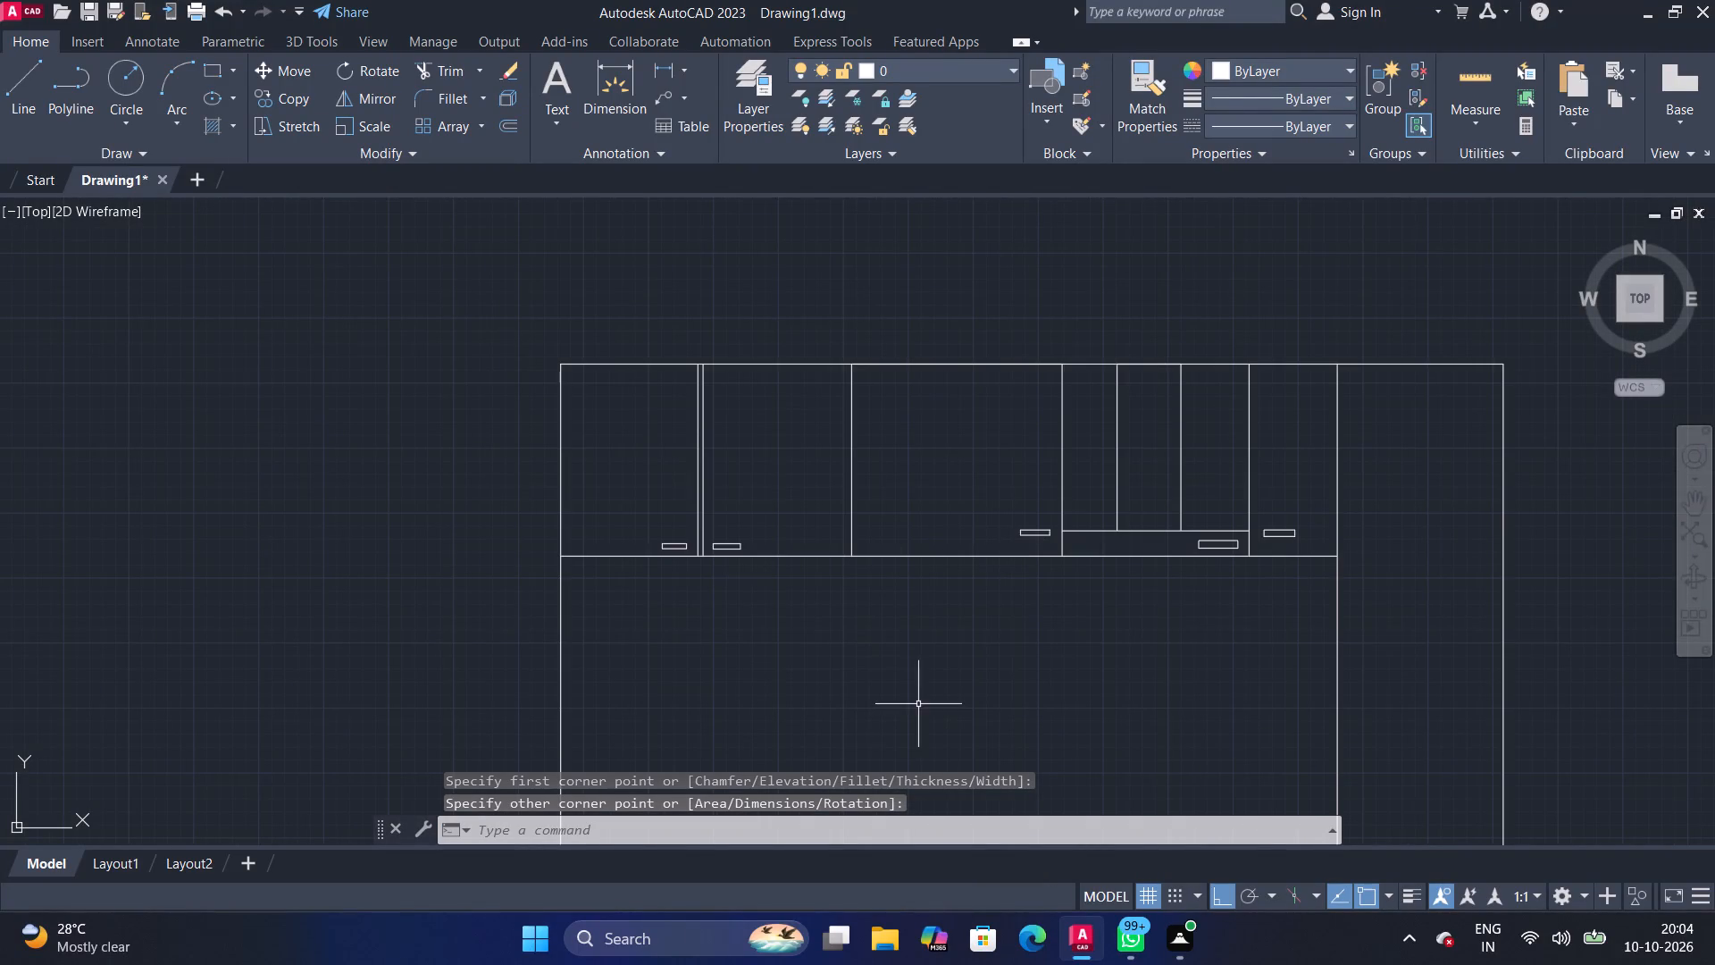
middle_drag(918, 701, 916, 491)
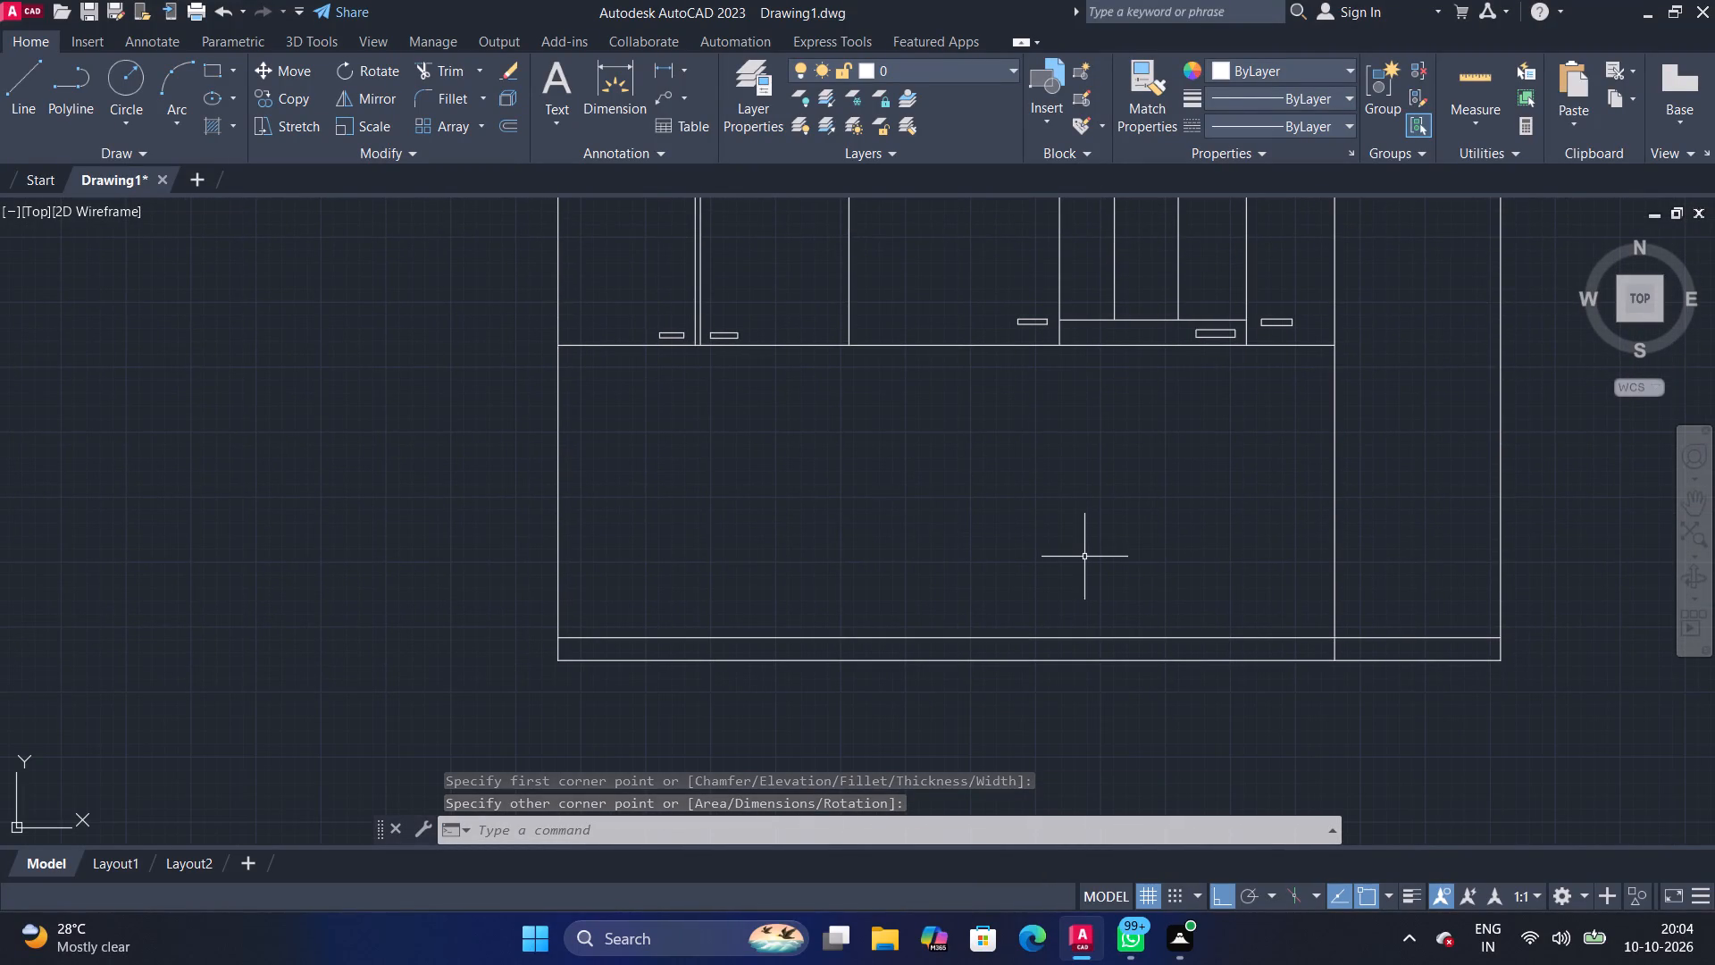
middle_drag(1234, 539, 1232, 541)
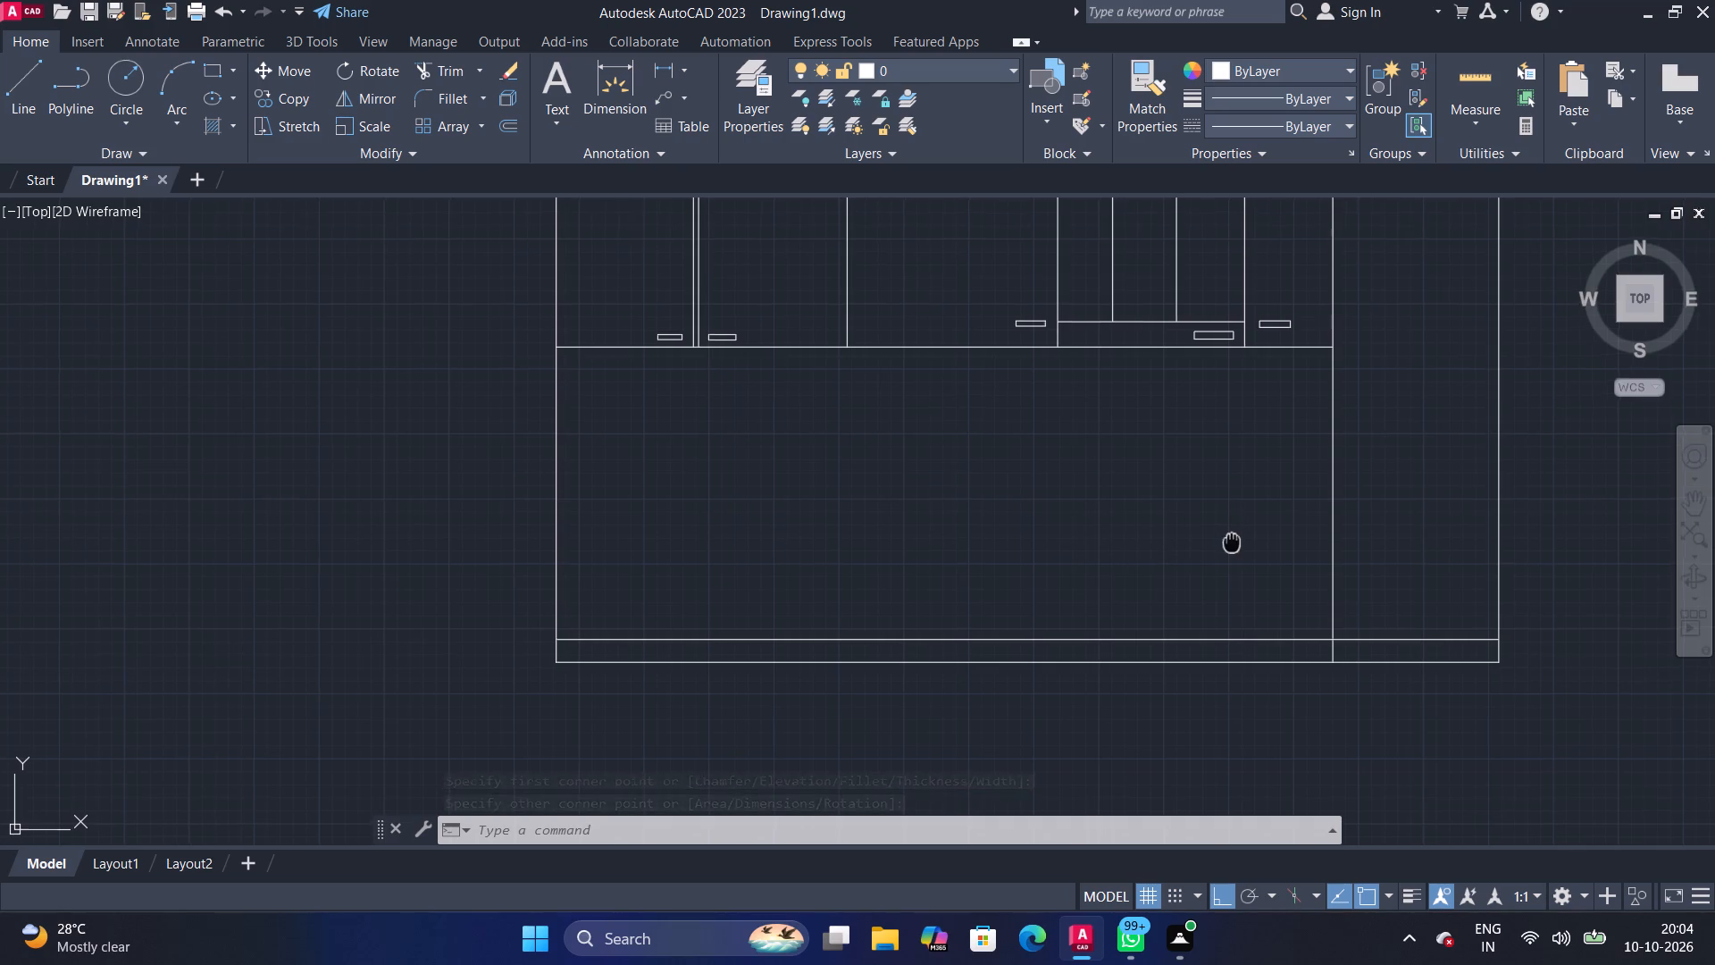
middle_drag(1232, 541, 673, 761)
scroll(862, 512, up, 1)
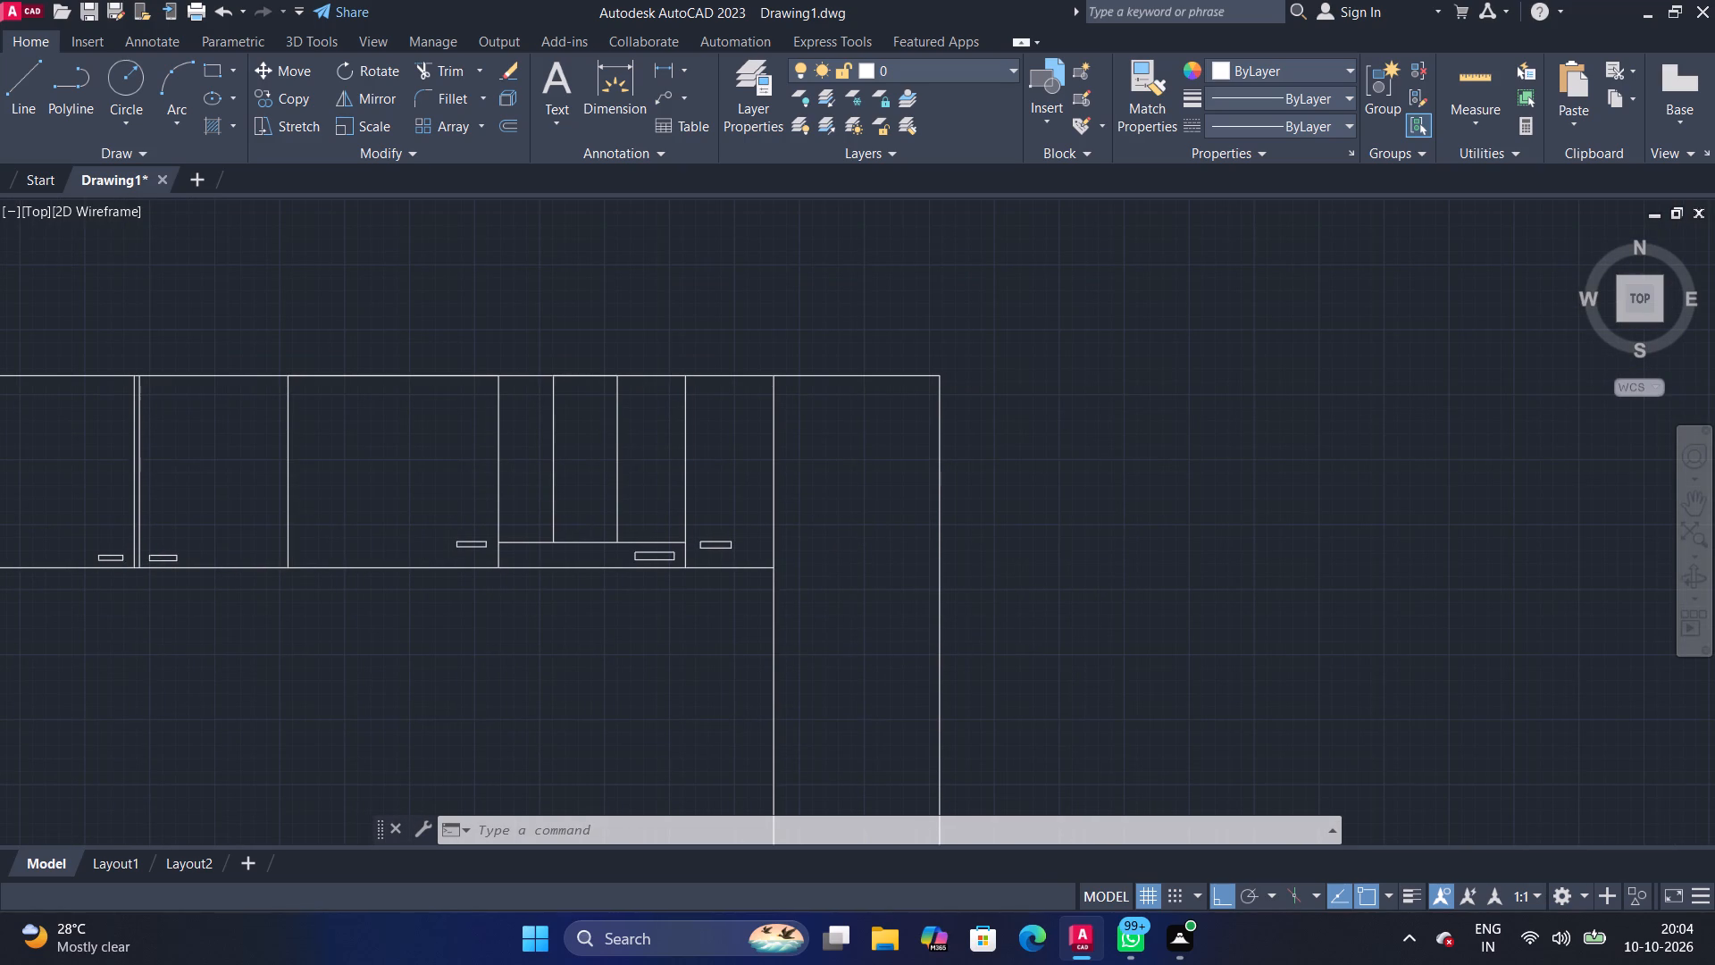
middle_drag(862, 512, 817, 673)
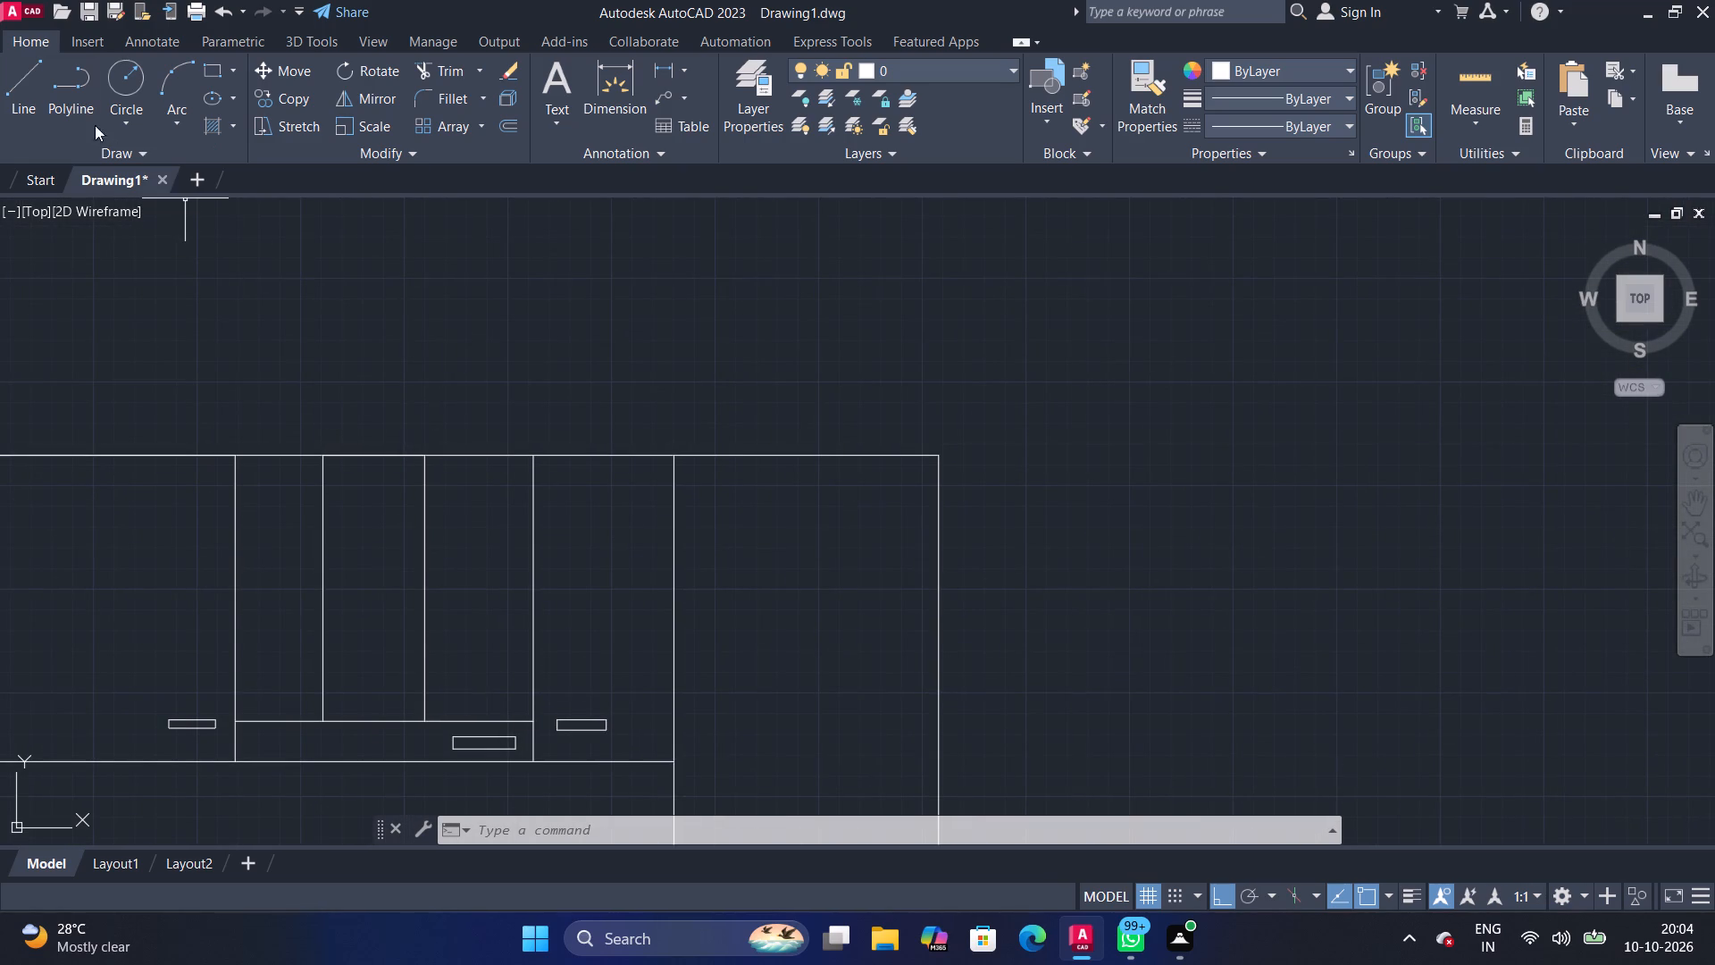
click(19, 82)
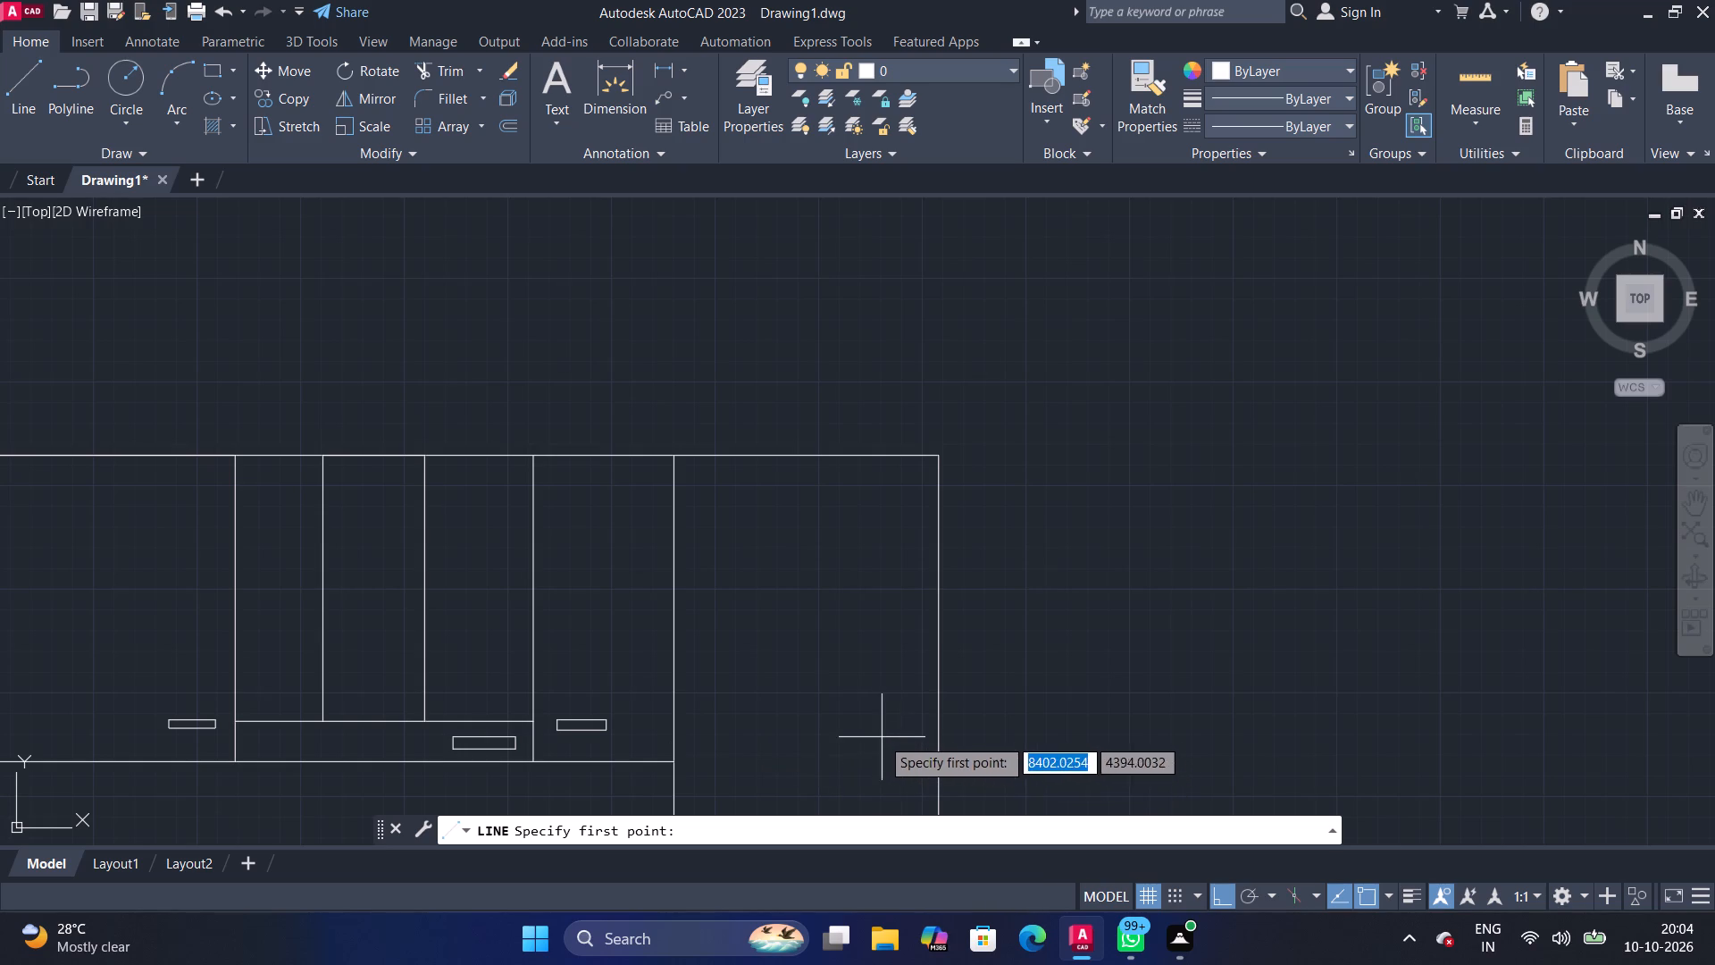
click(675, 617)
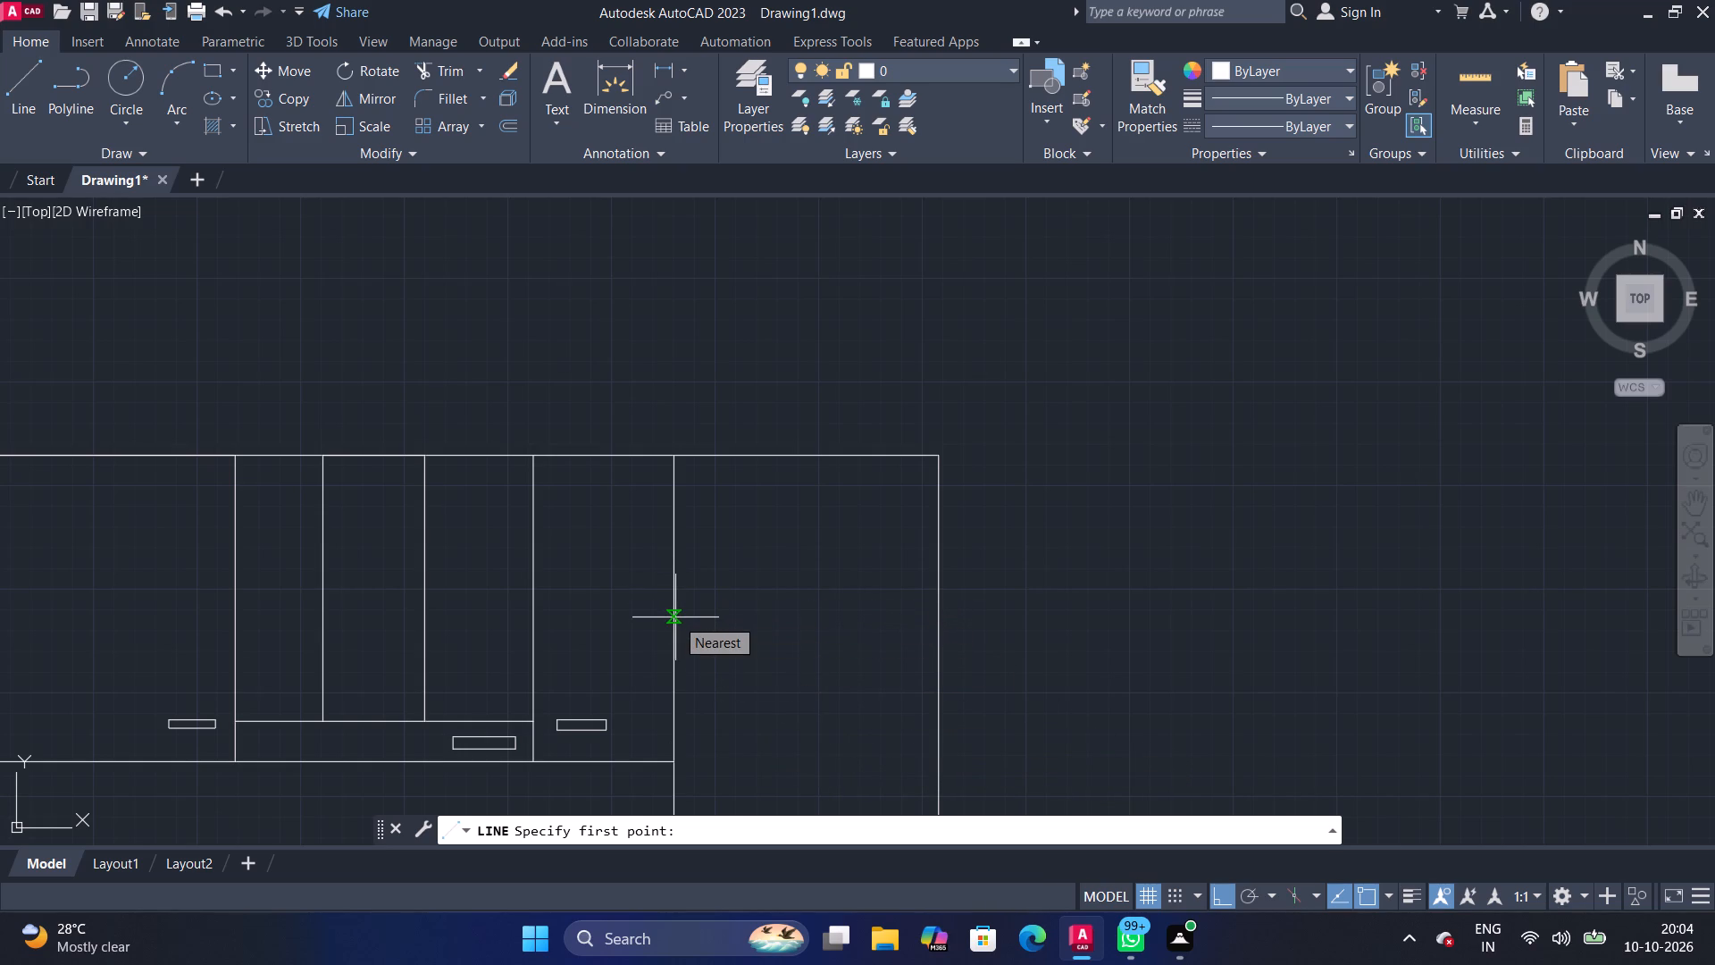
click(936, 619)
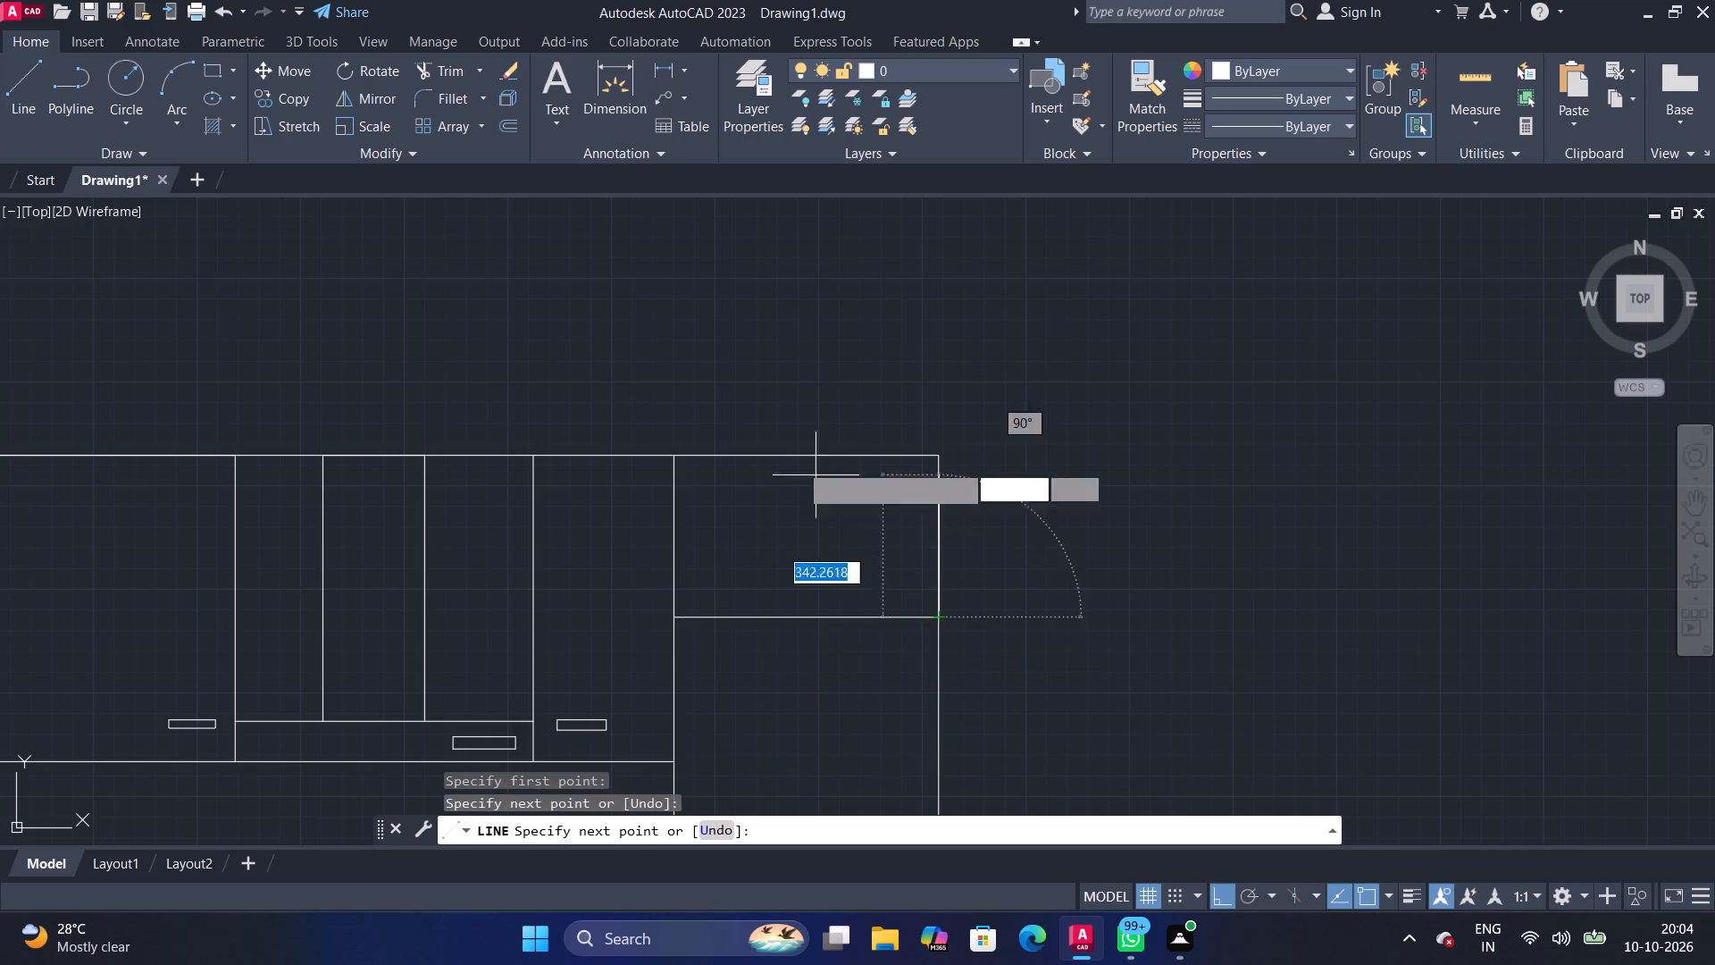
Offset the horizontal line across the right-hand column downward by 25.
click(503, 130)
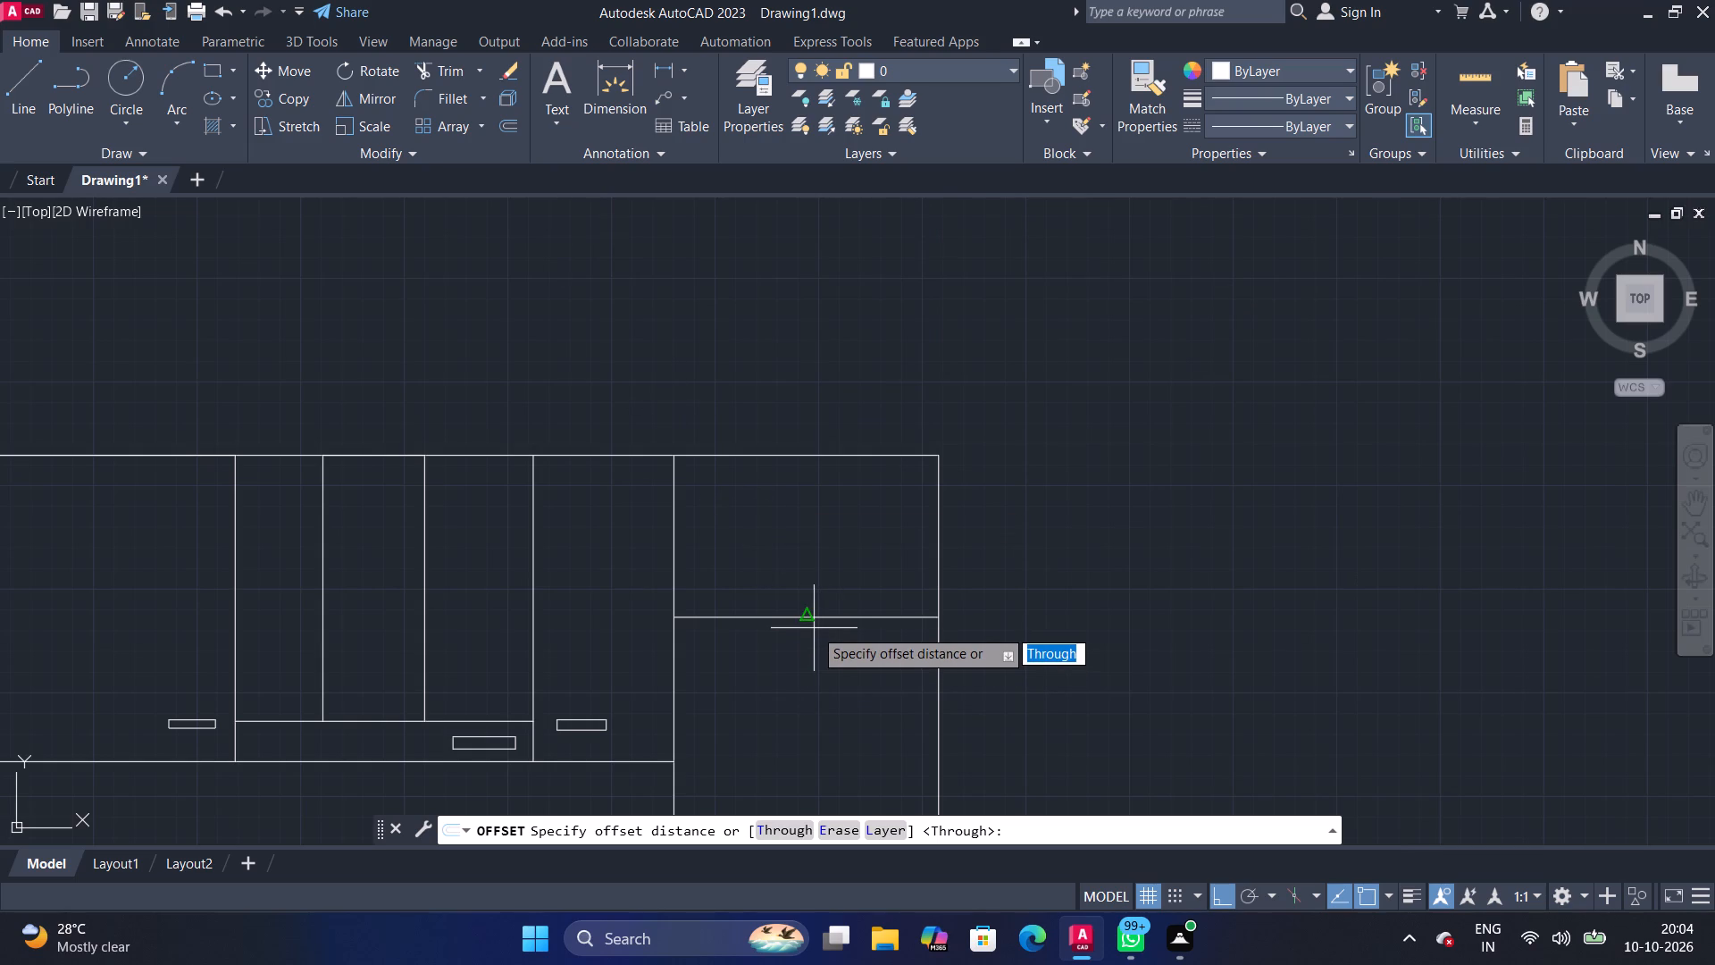
key(space)
click(816, 618)
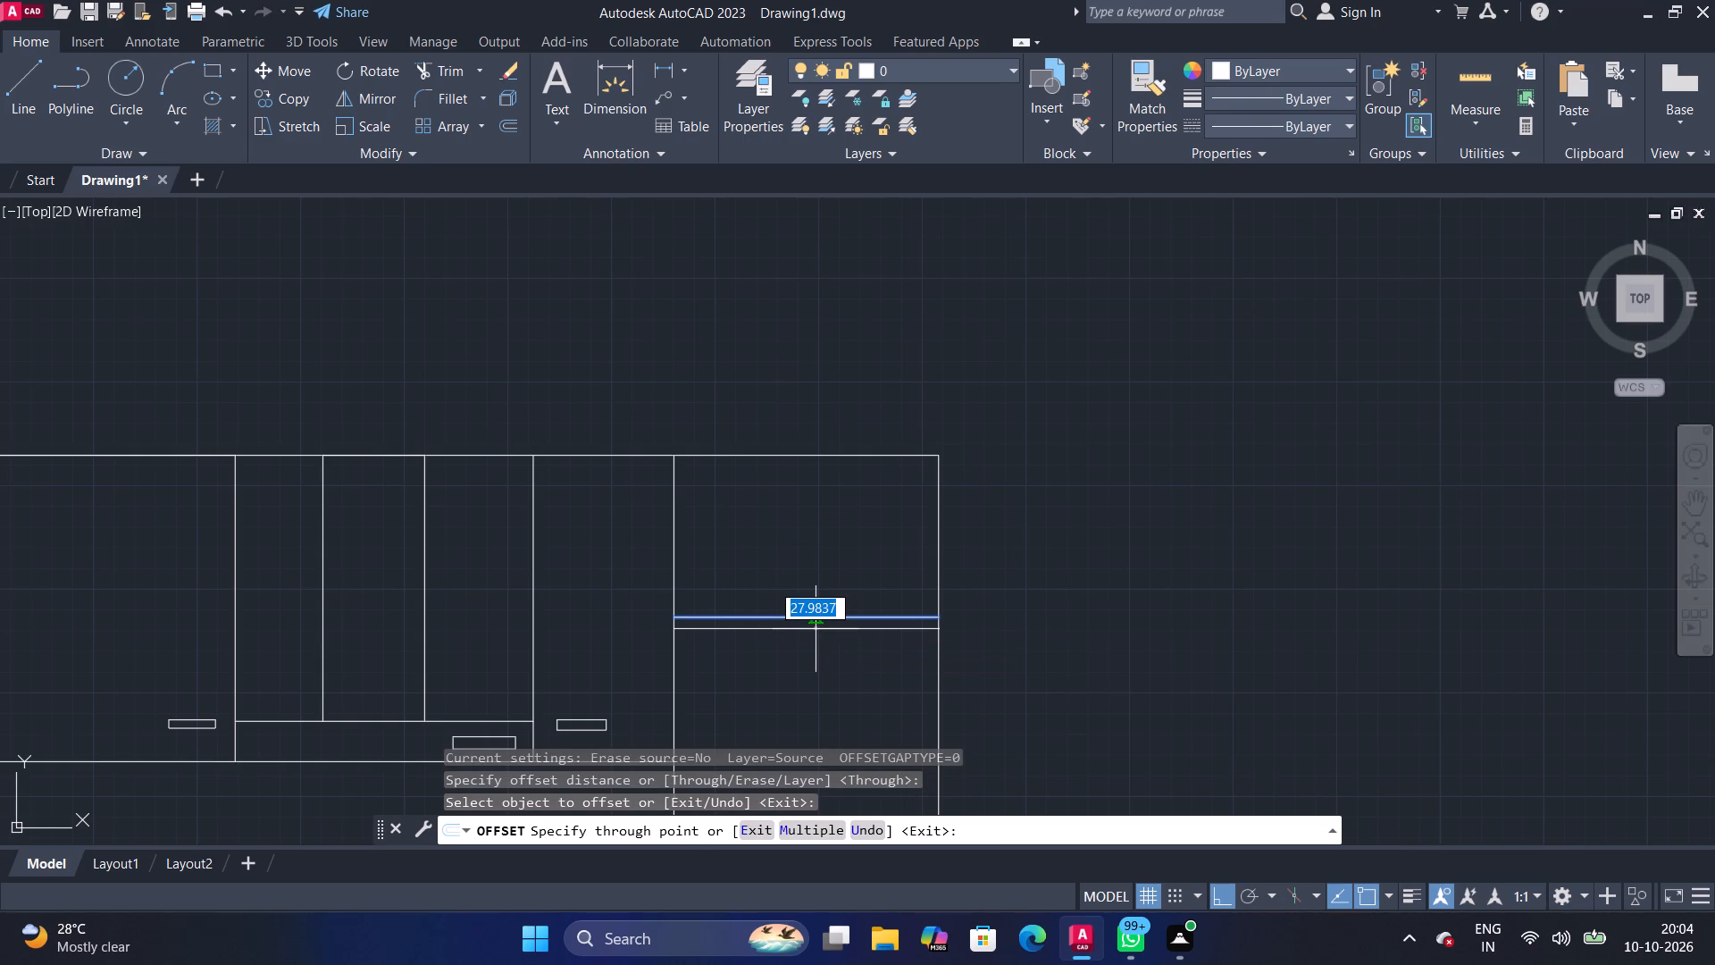
text(25)
key(Return)
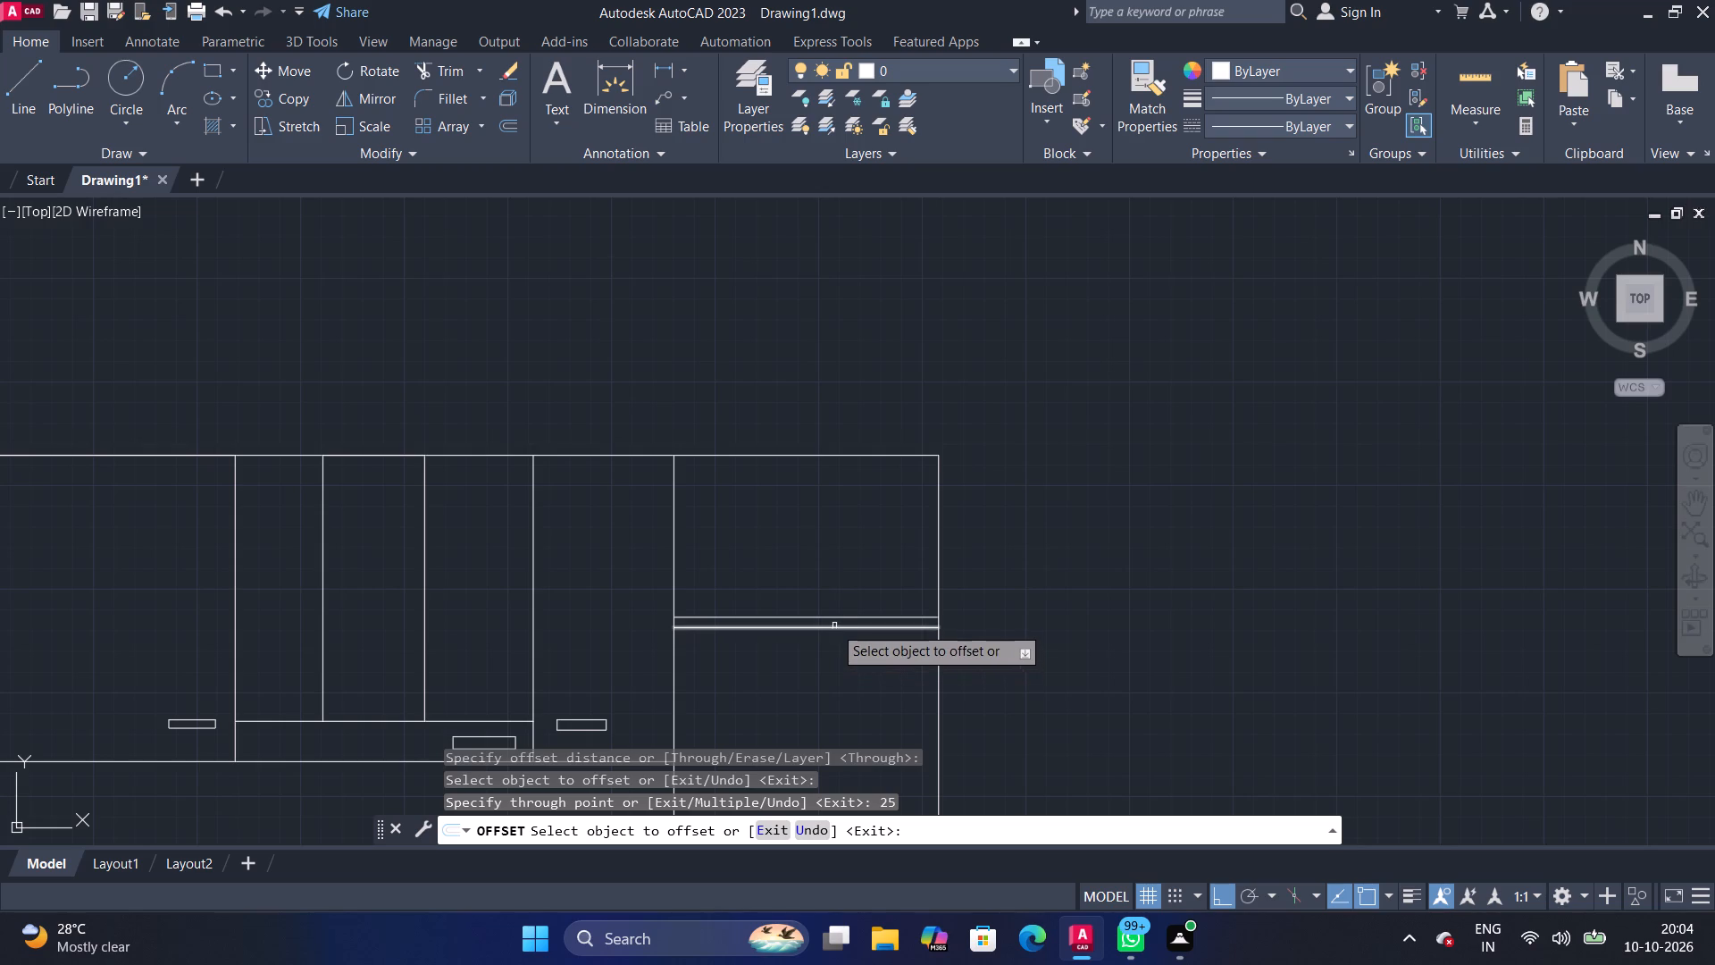
Draw a vertical line from the midpoint of the right-hand column's upper horizontal line up to the top edge.
click(31, 60)
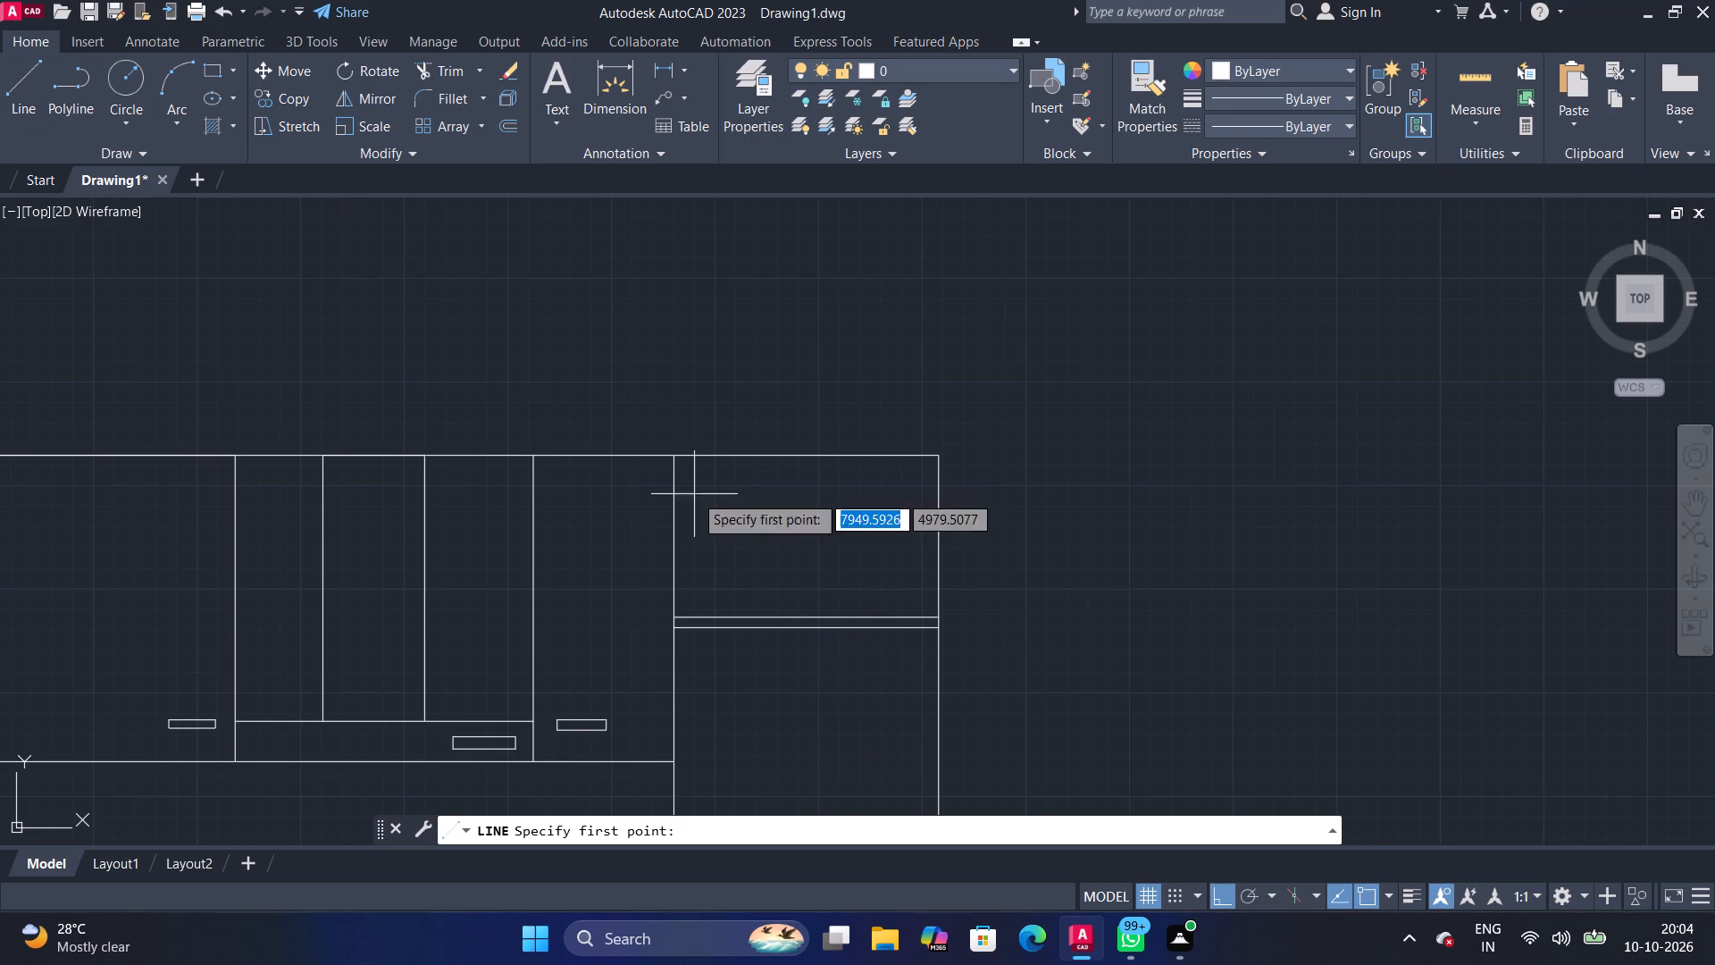
click(799, 617)
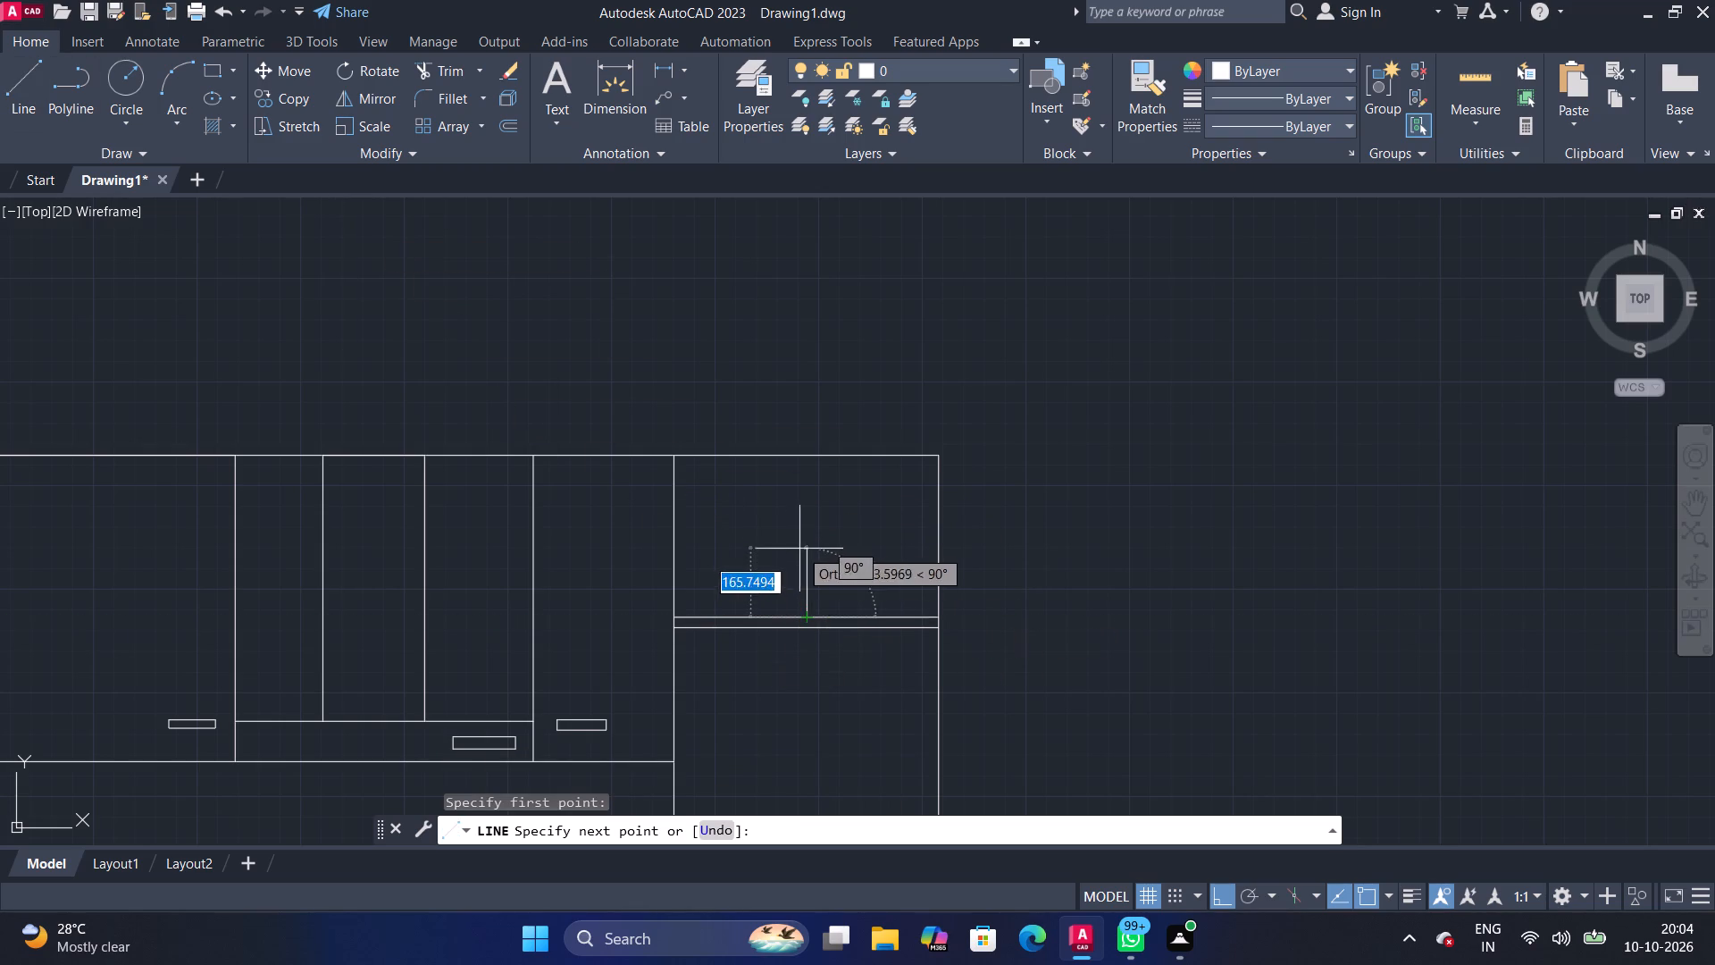
click(813, 460)
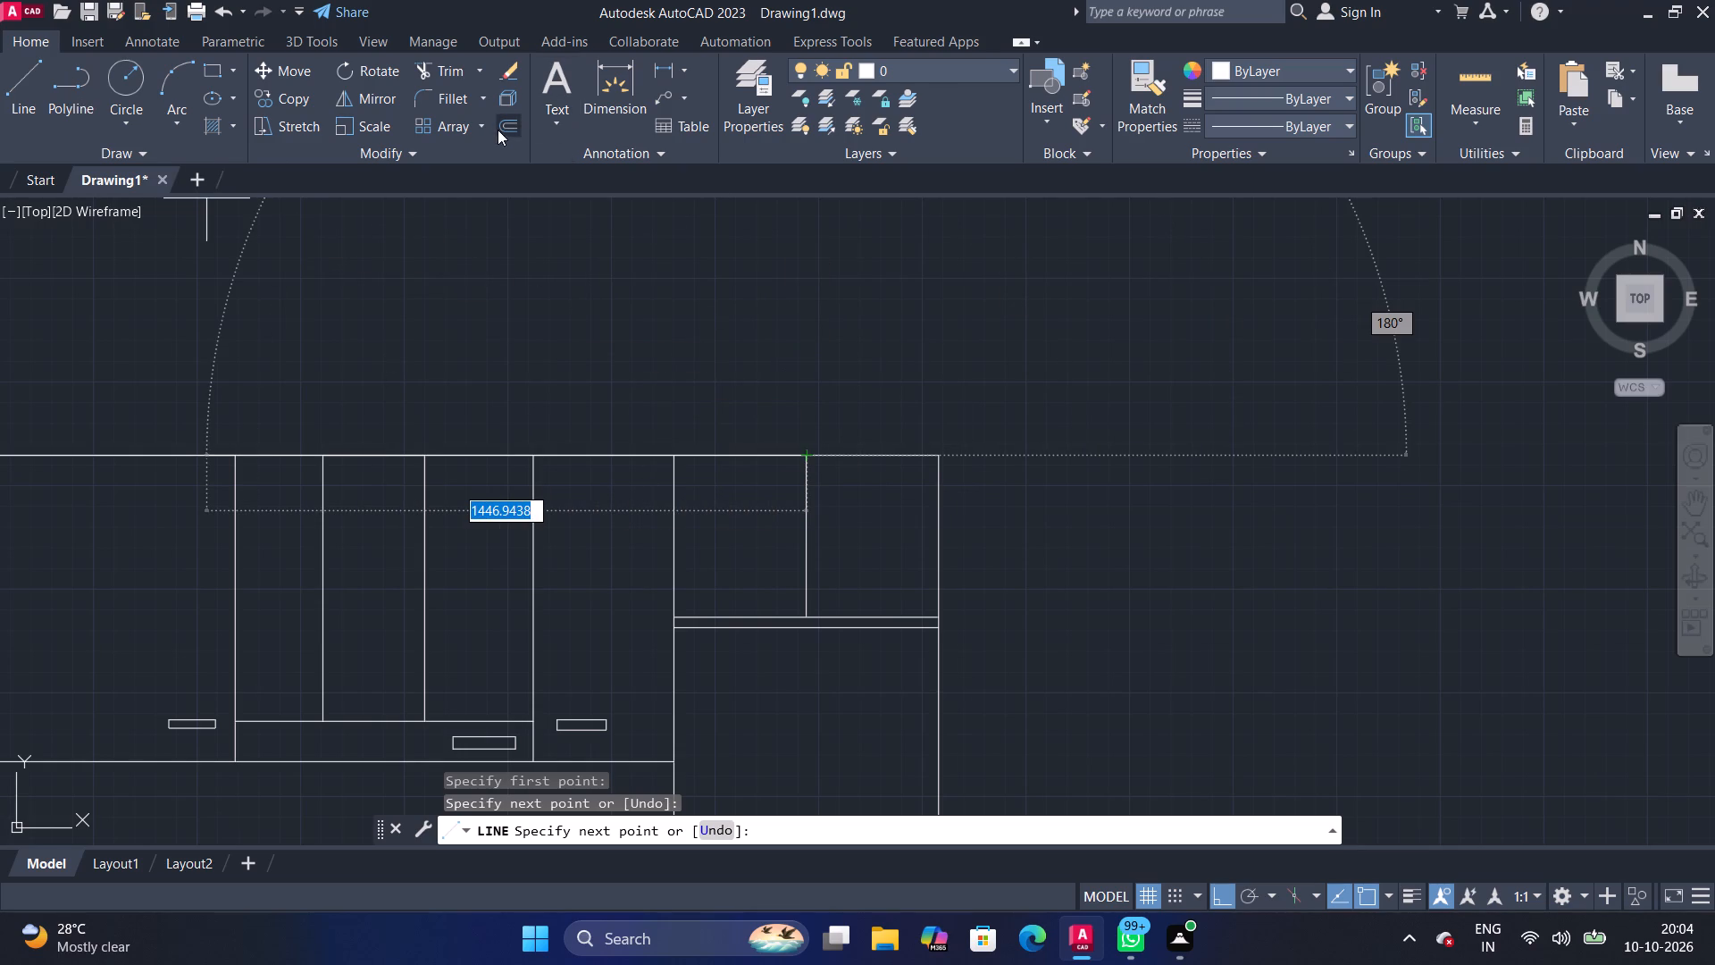
Offset the right-hand column's vertical centre line by 15 to each side.
drag(498, 130, 507, 143)
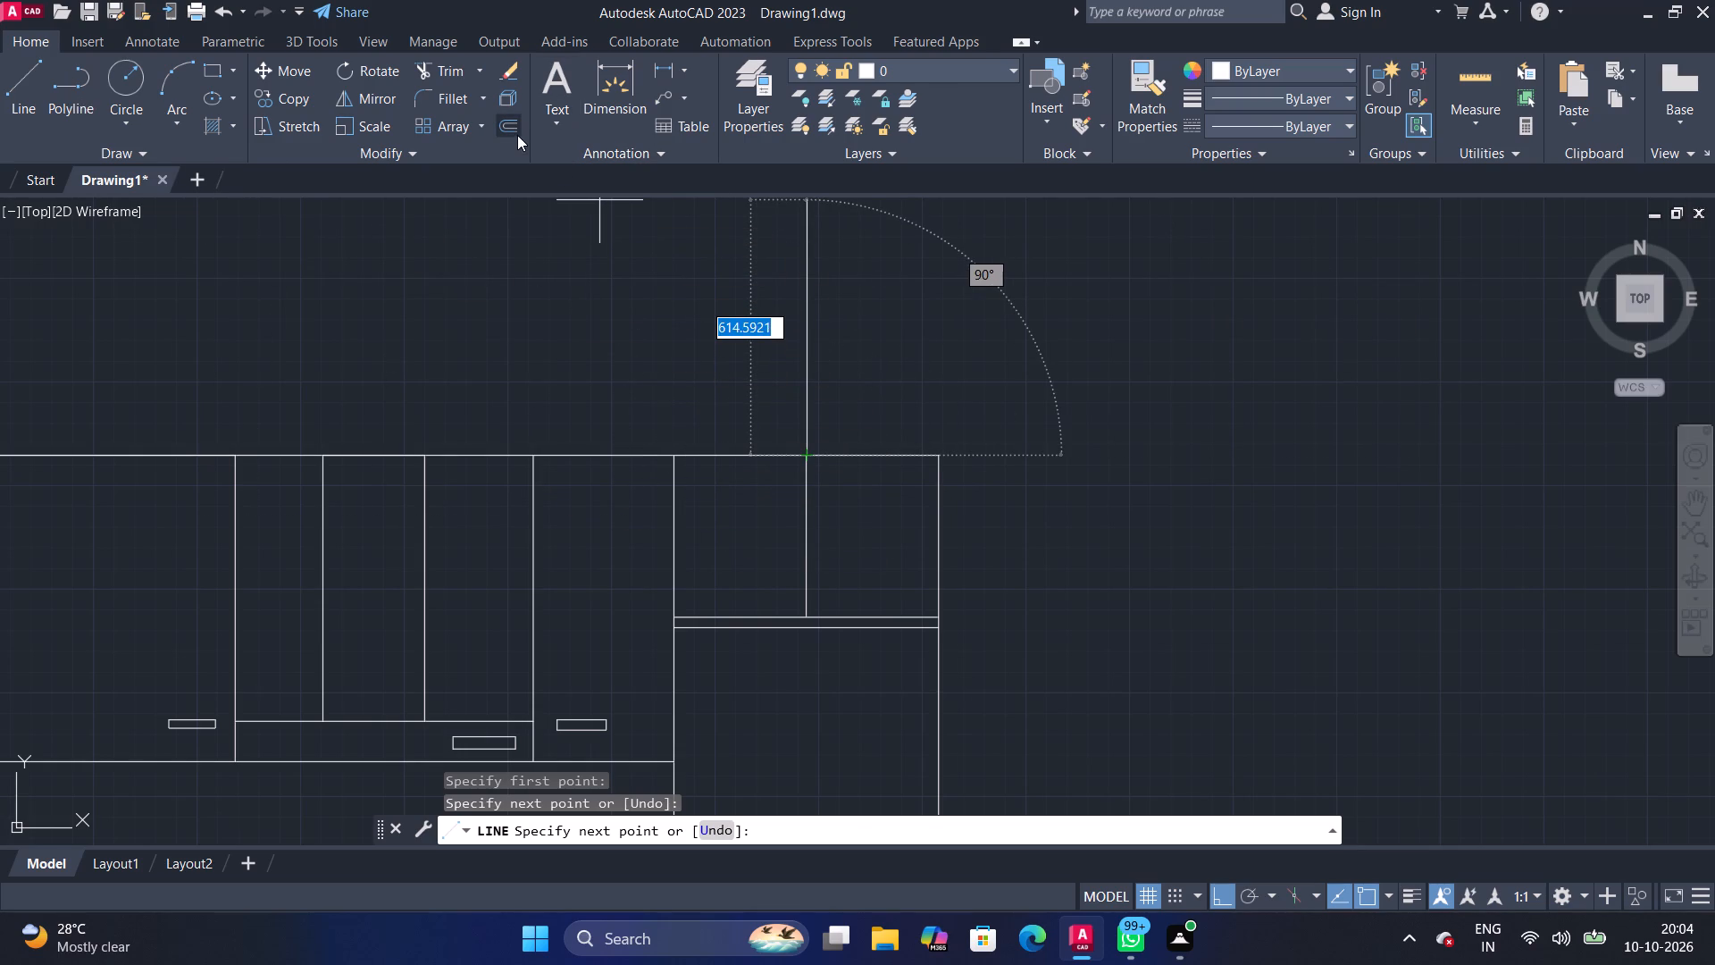
click(517, 135)
click(516, 124)
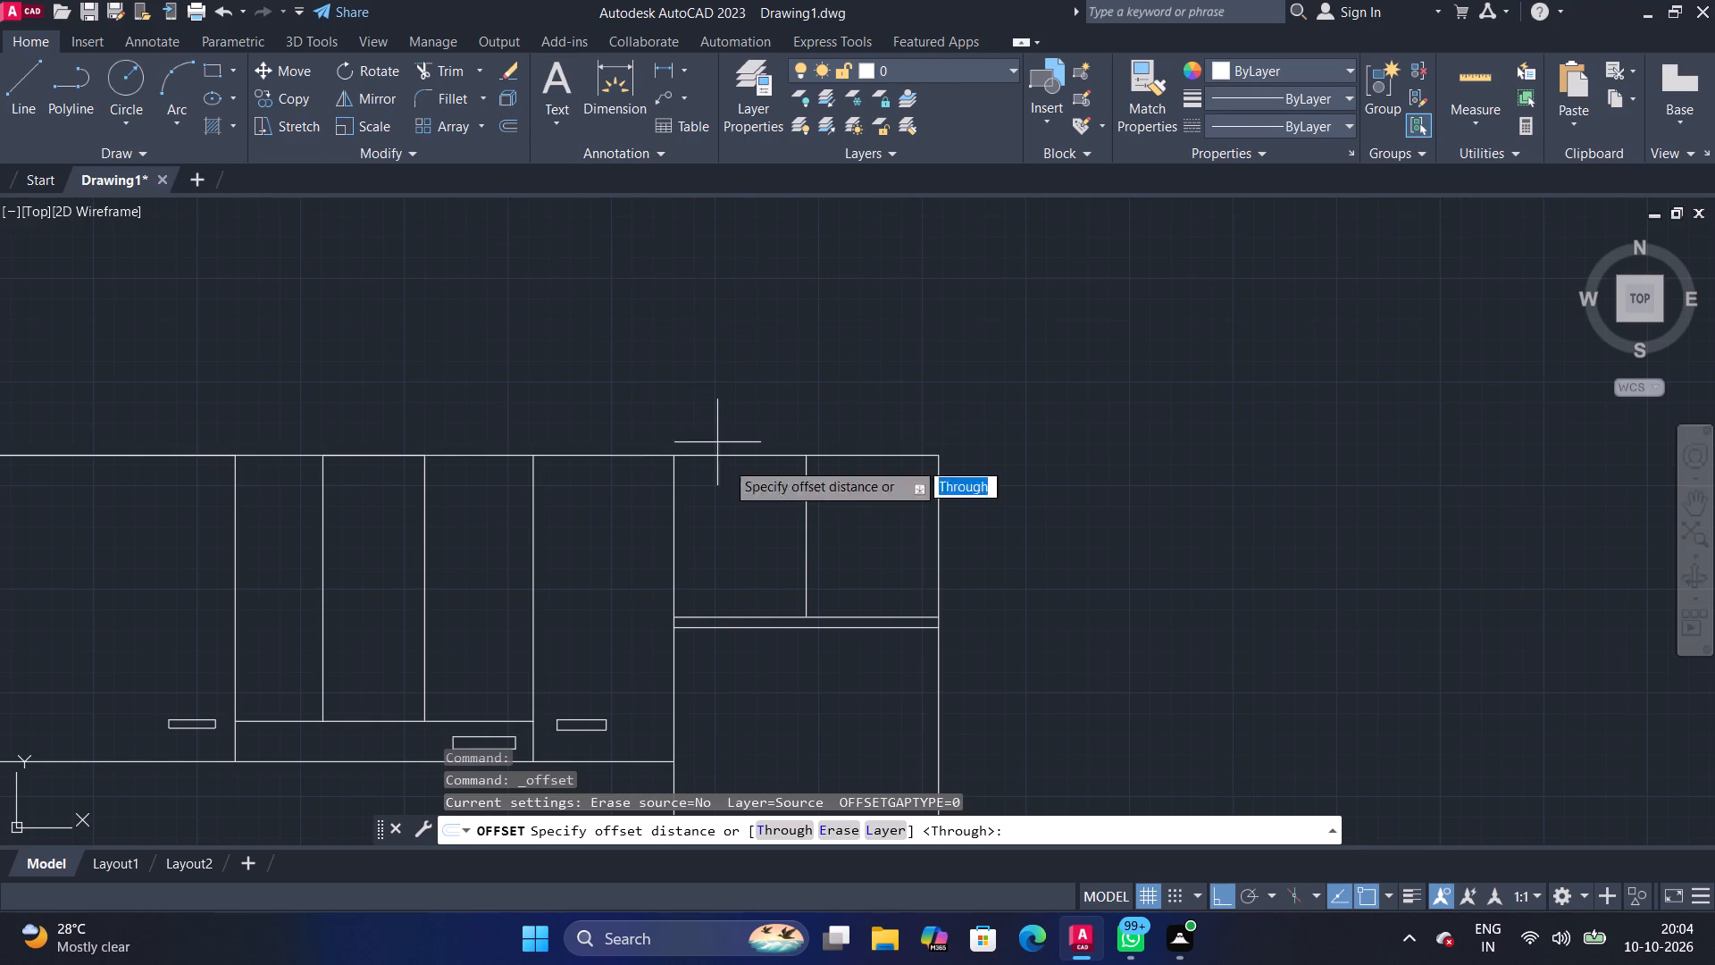
key(space)
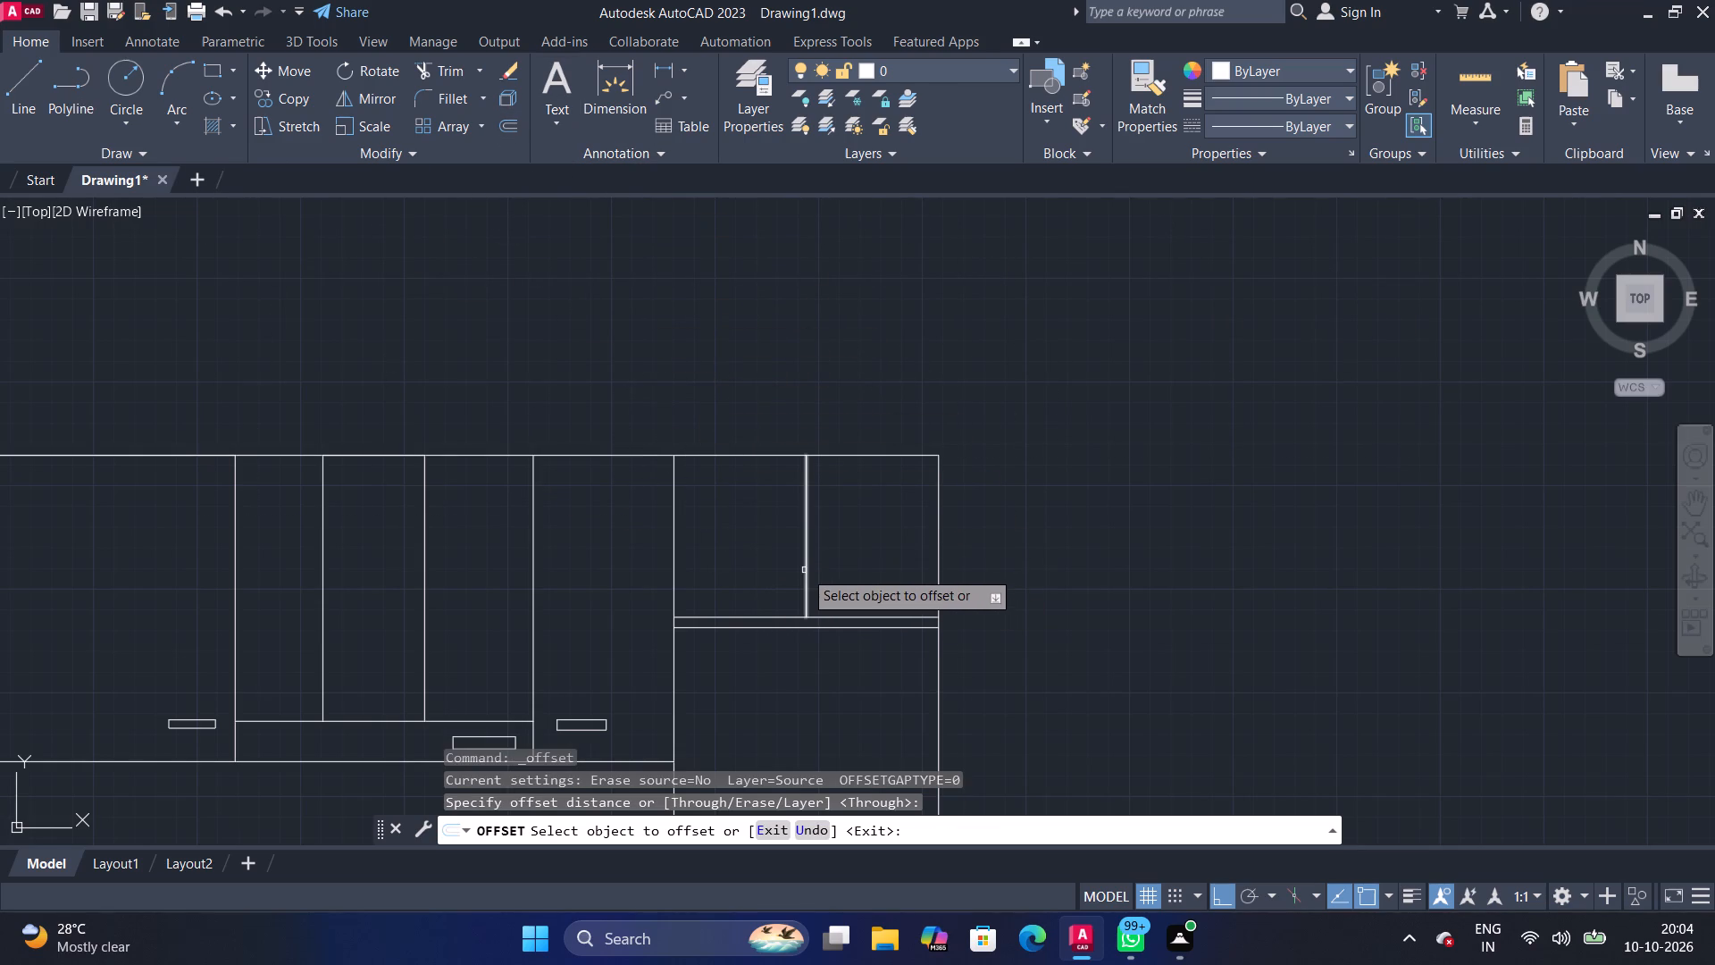
click(804, 570)
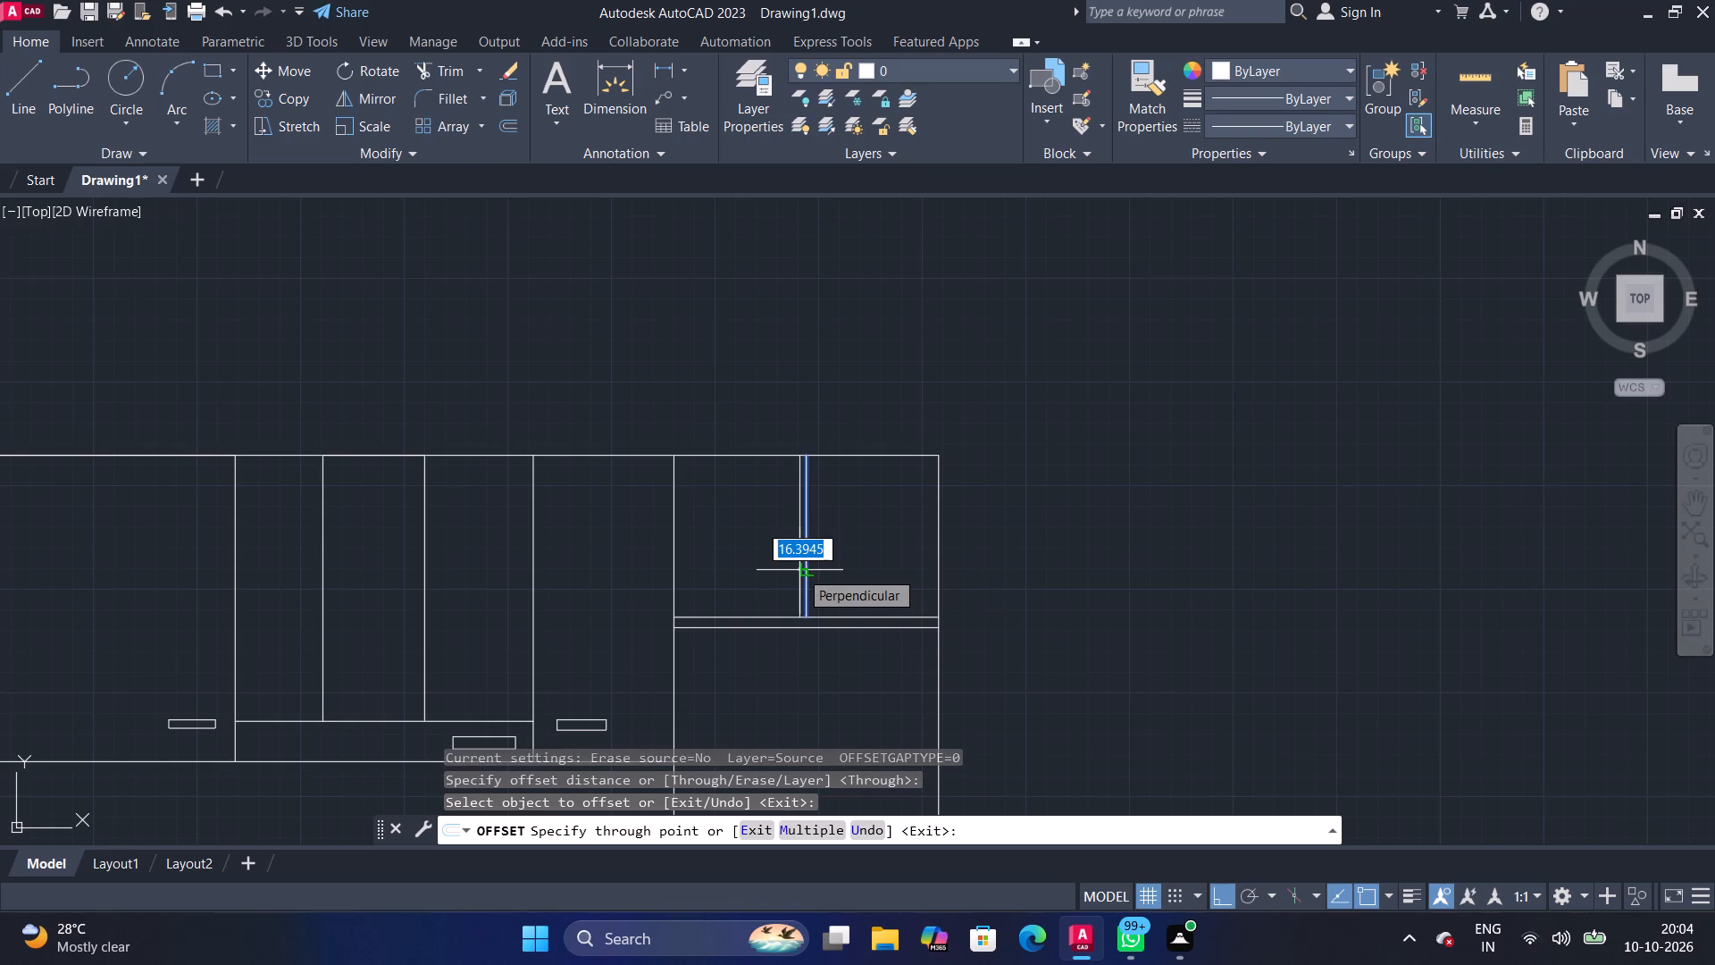
text(15)
key(Return)
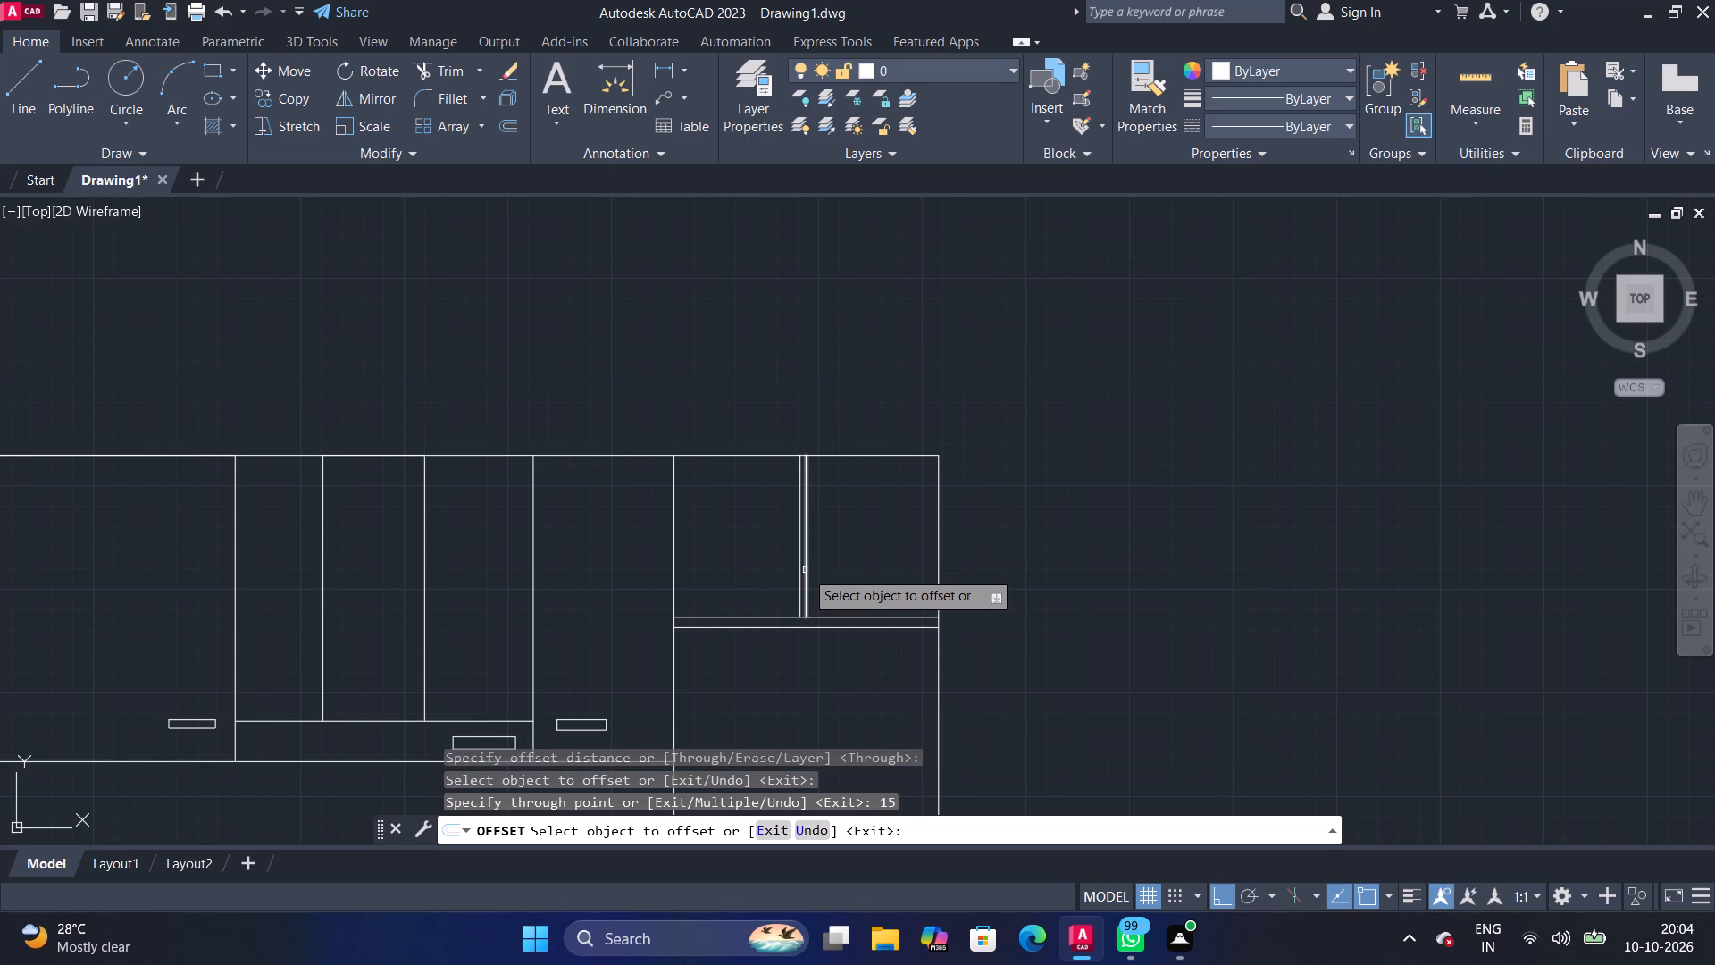
click(805, 570)
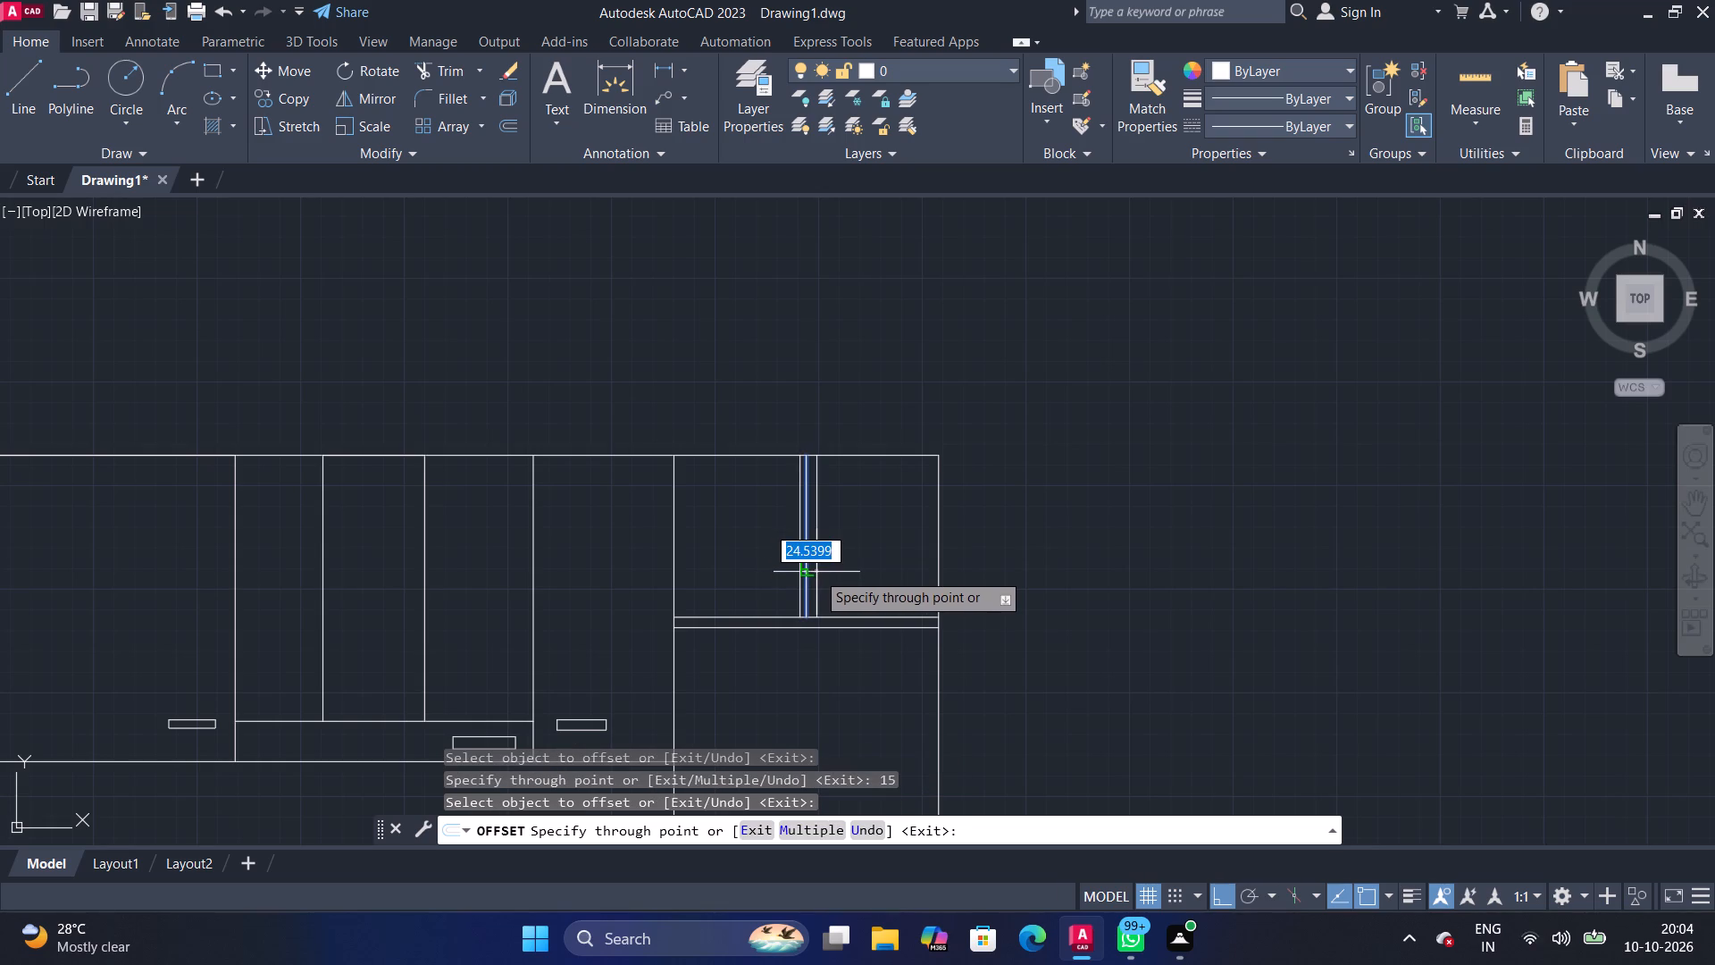
key(1)
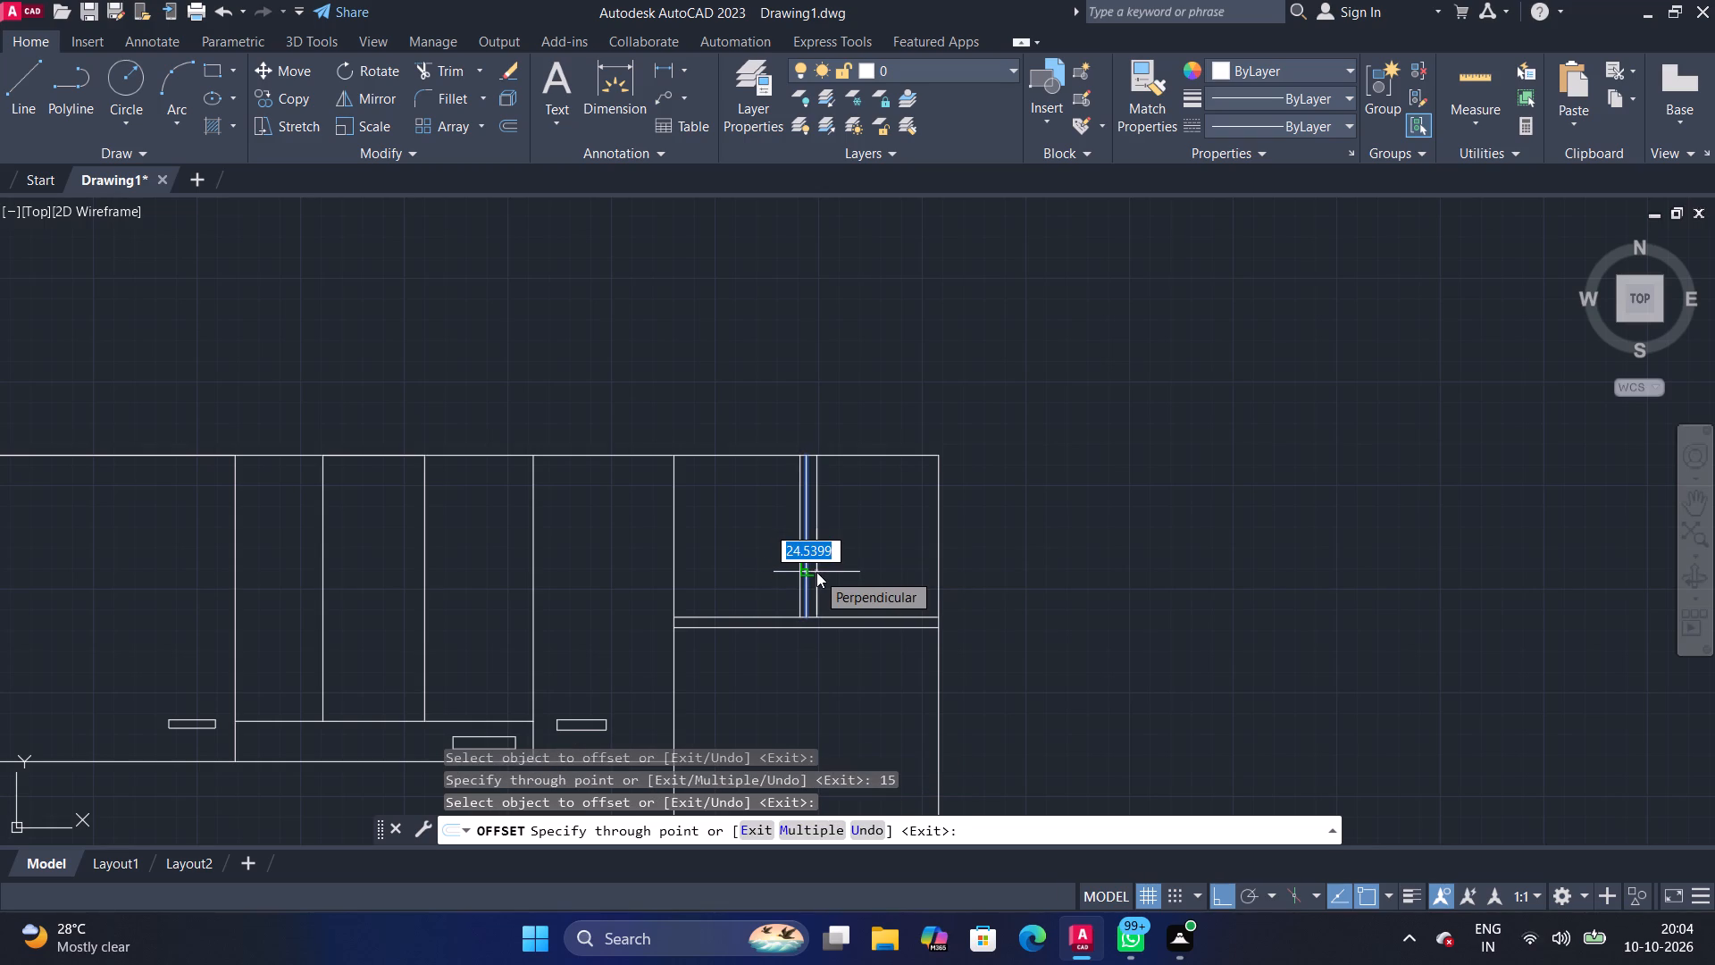
key(5)
key(Return)
Trim away the middle of the three close vertical lines in the right-hand column's upper section.
scroll(749, 489, up, 1)
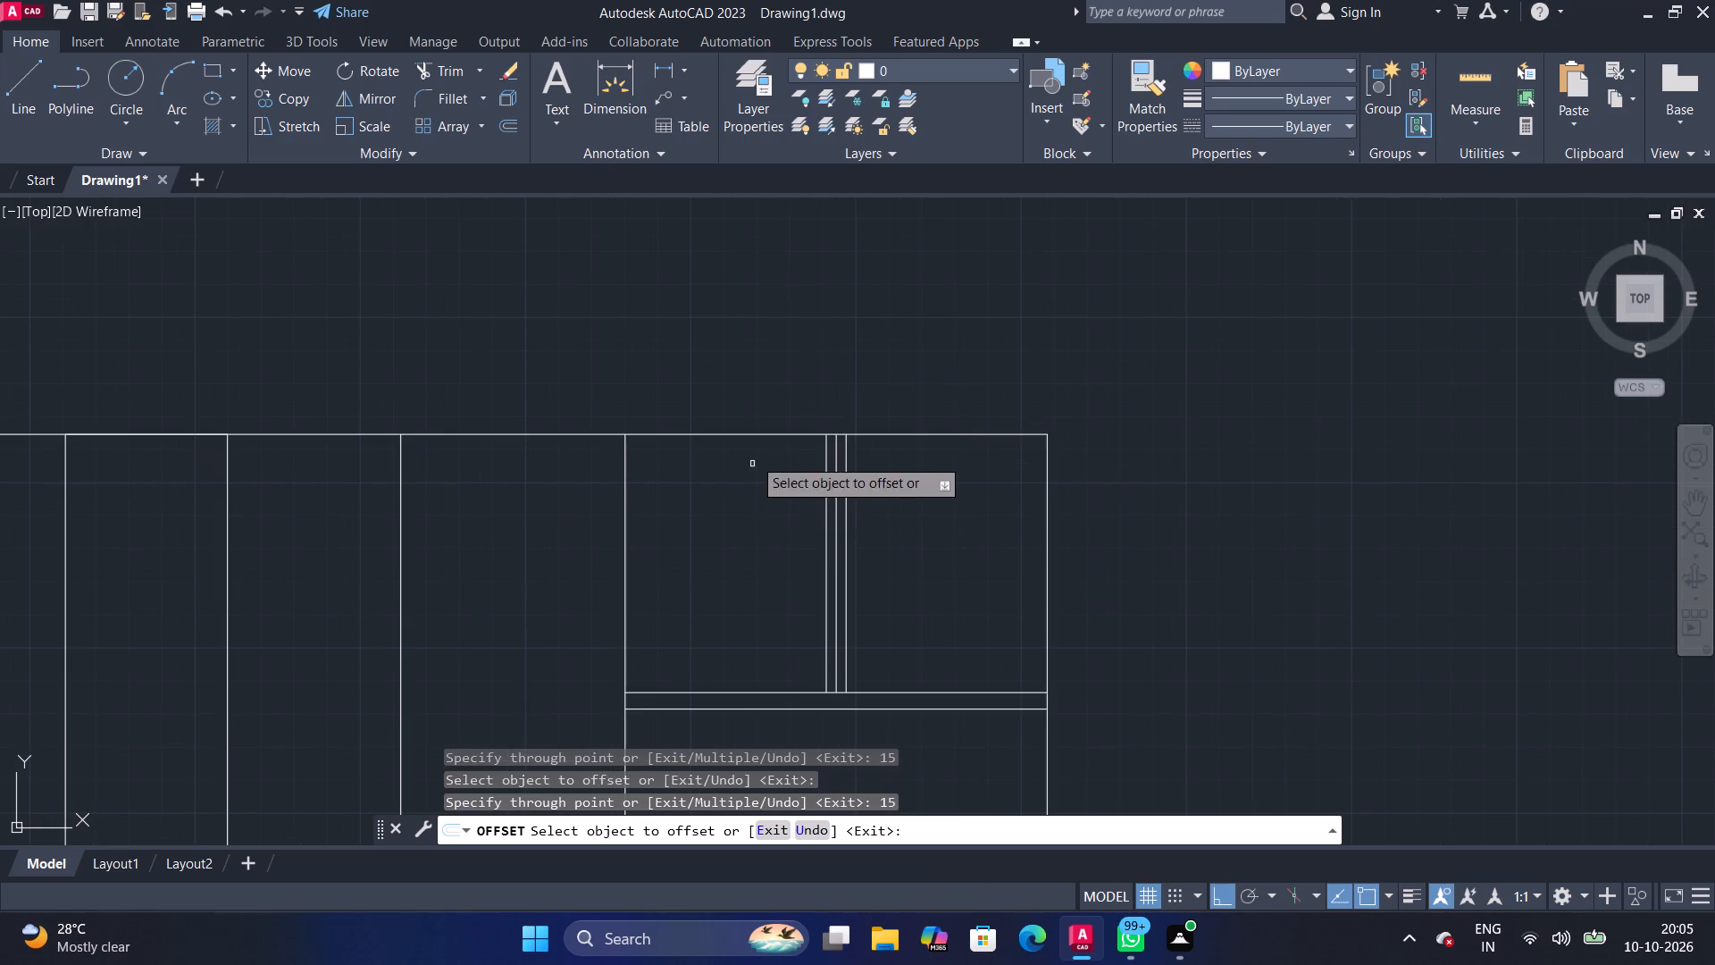
click(431, 77)
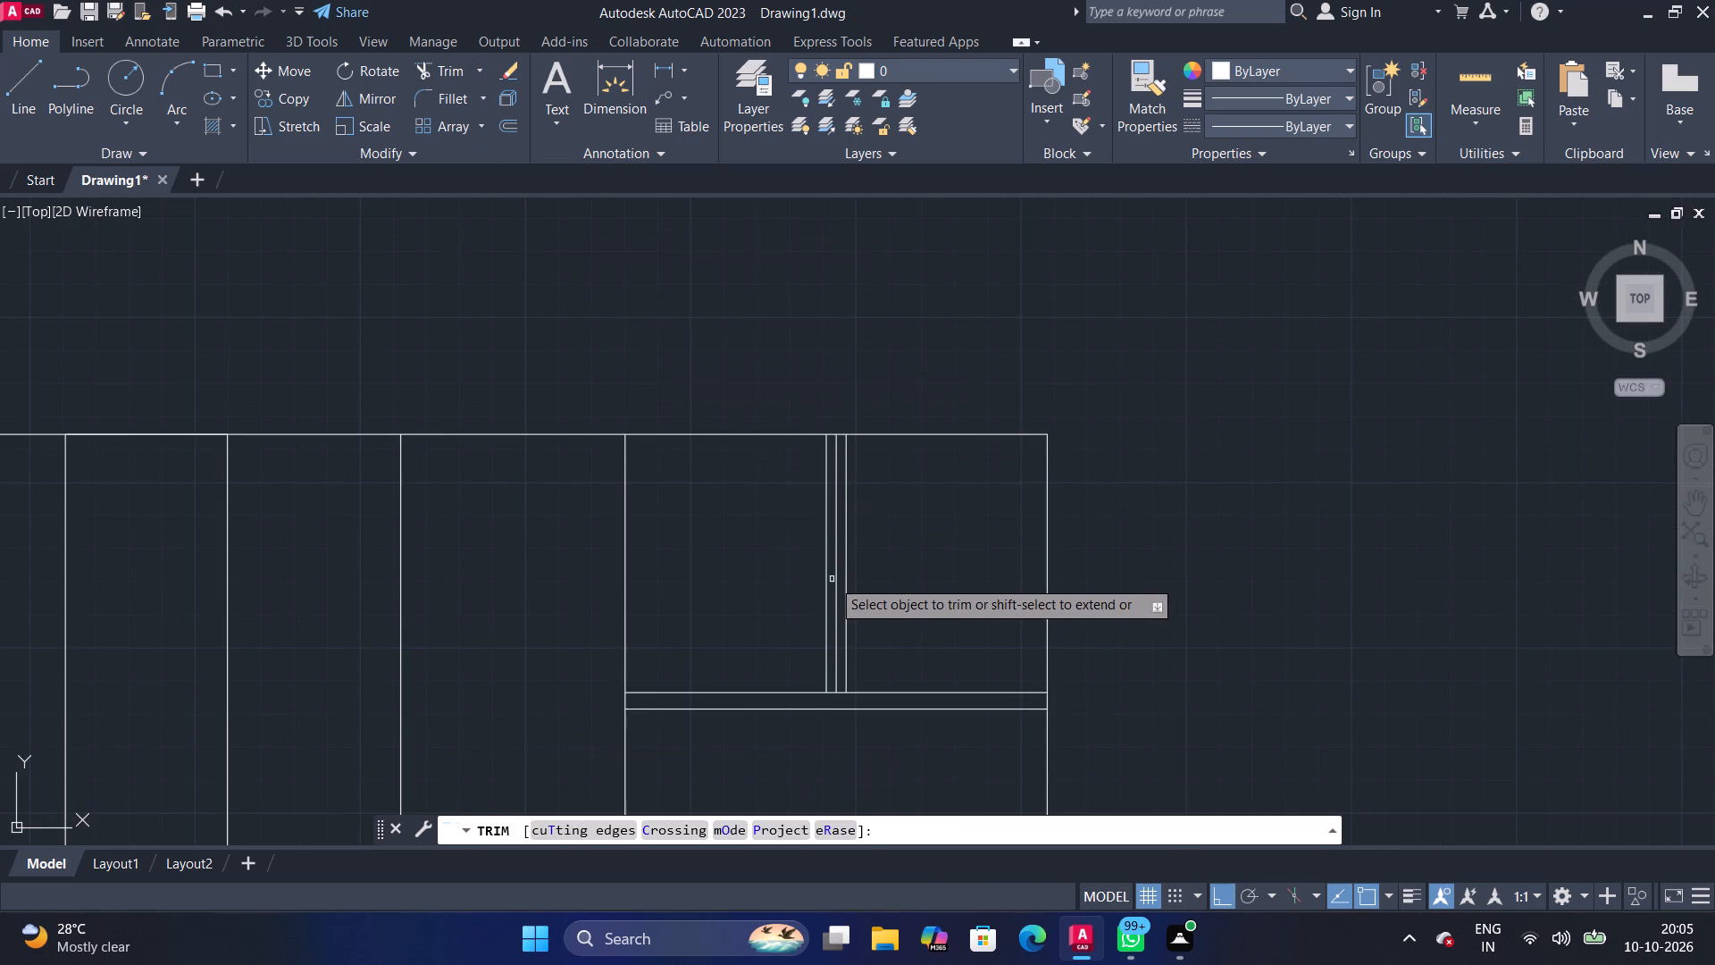
click(836, 576)
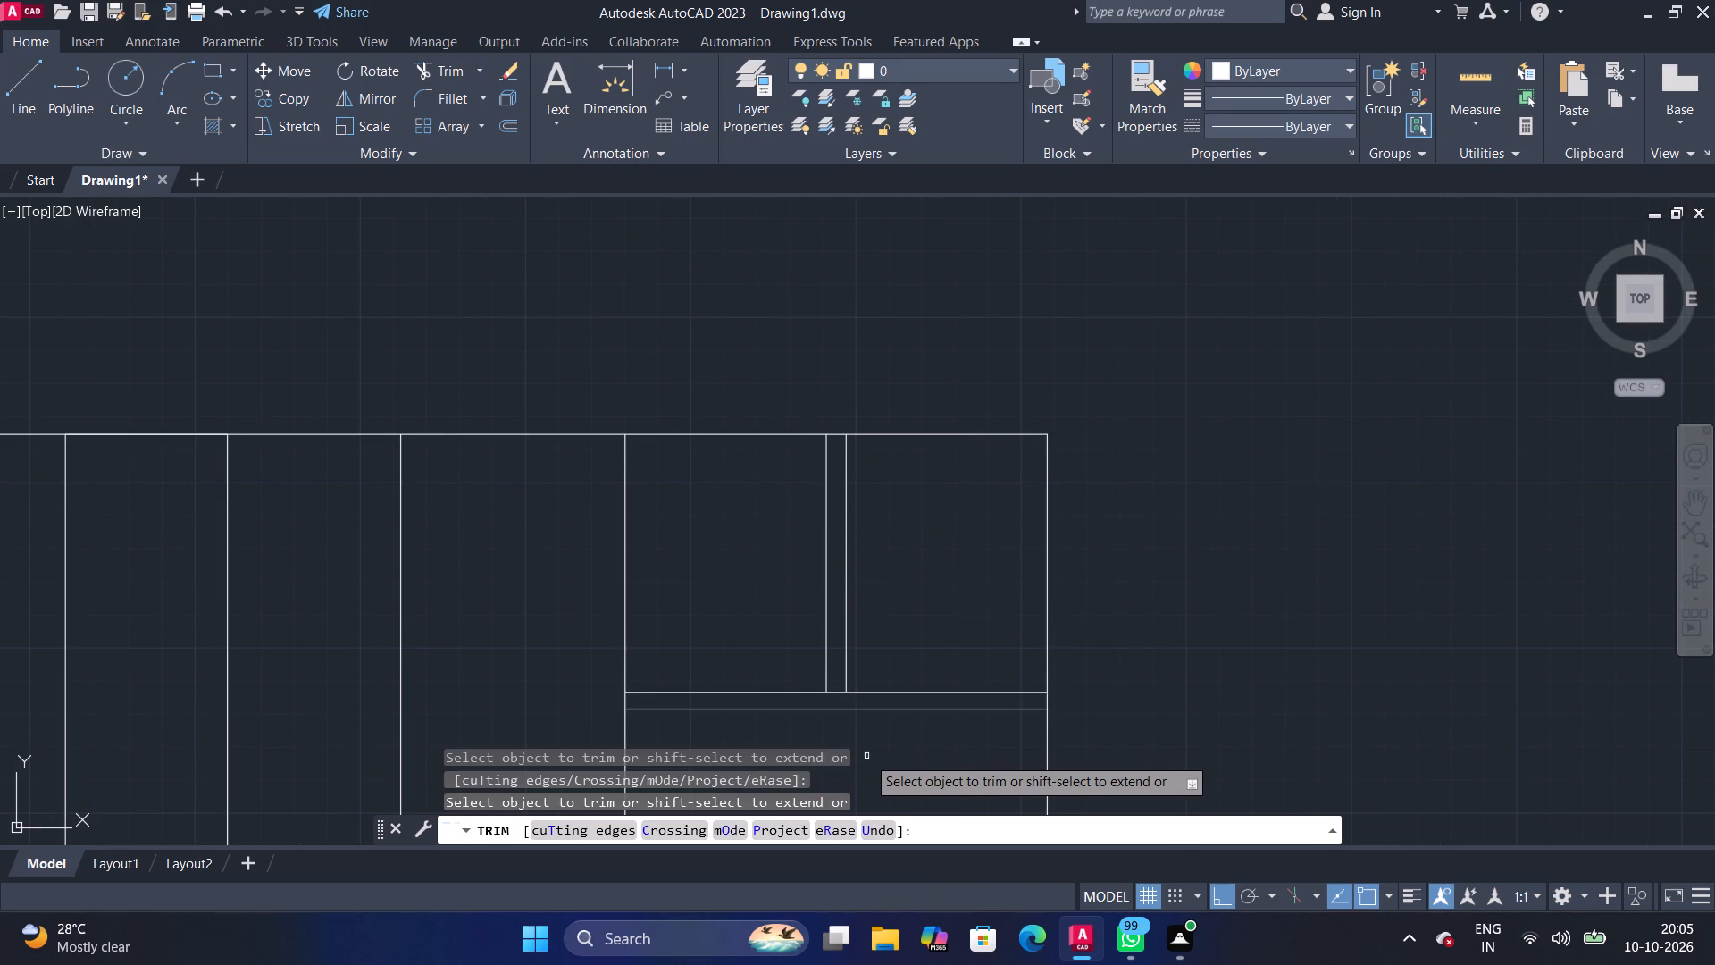
Draw a horizontal line across the right-hand column, a short distance below the existing pair of horizontal lines.
middle_drag(866, 756, 902, 516)
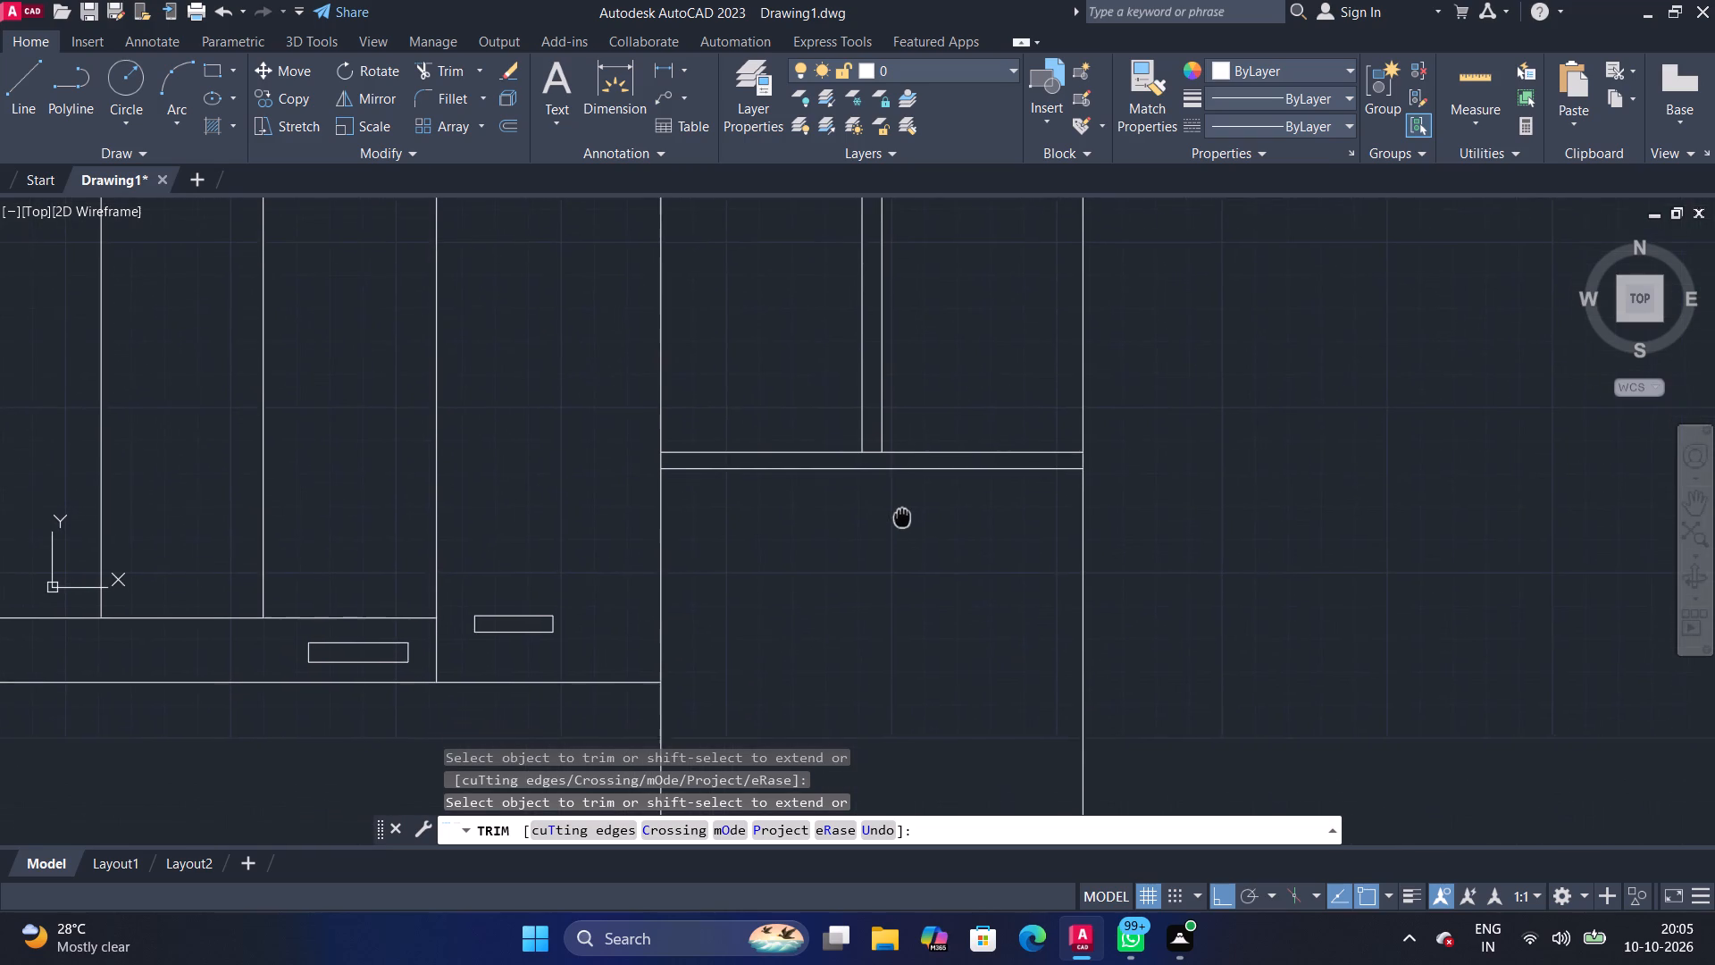
middle_drag(902, 516, 899, 512)
click(28, 81)
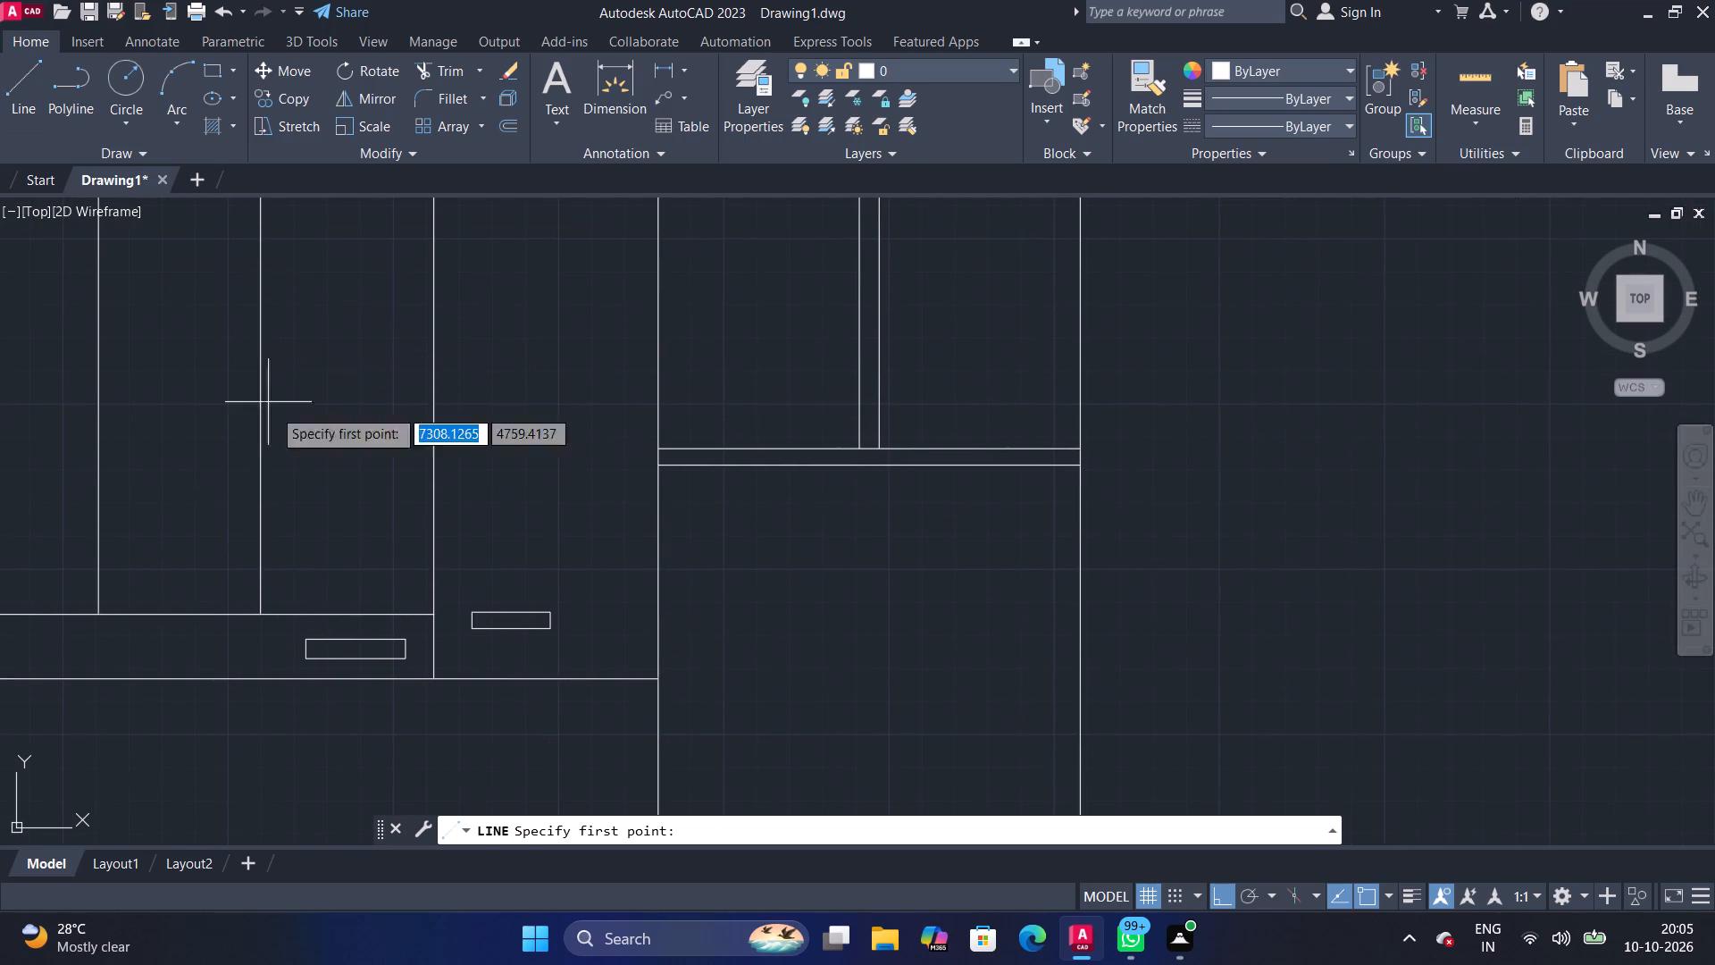
click(657, 511)
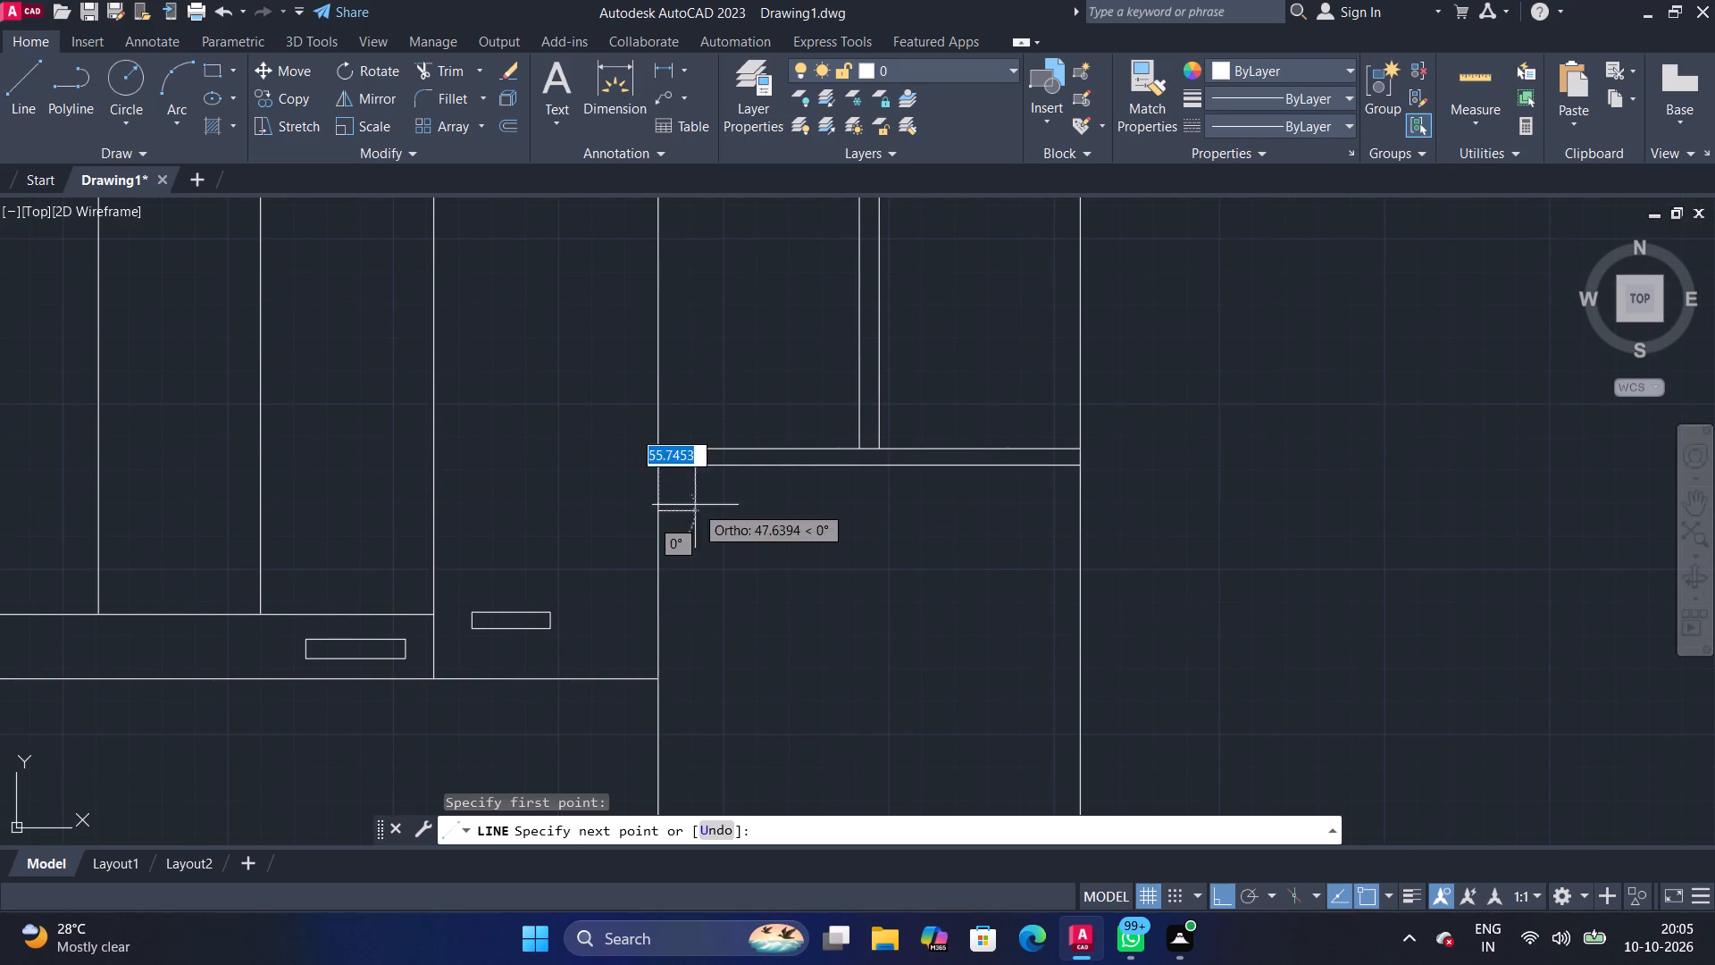
click(1086, 515)
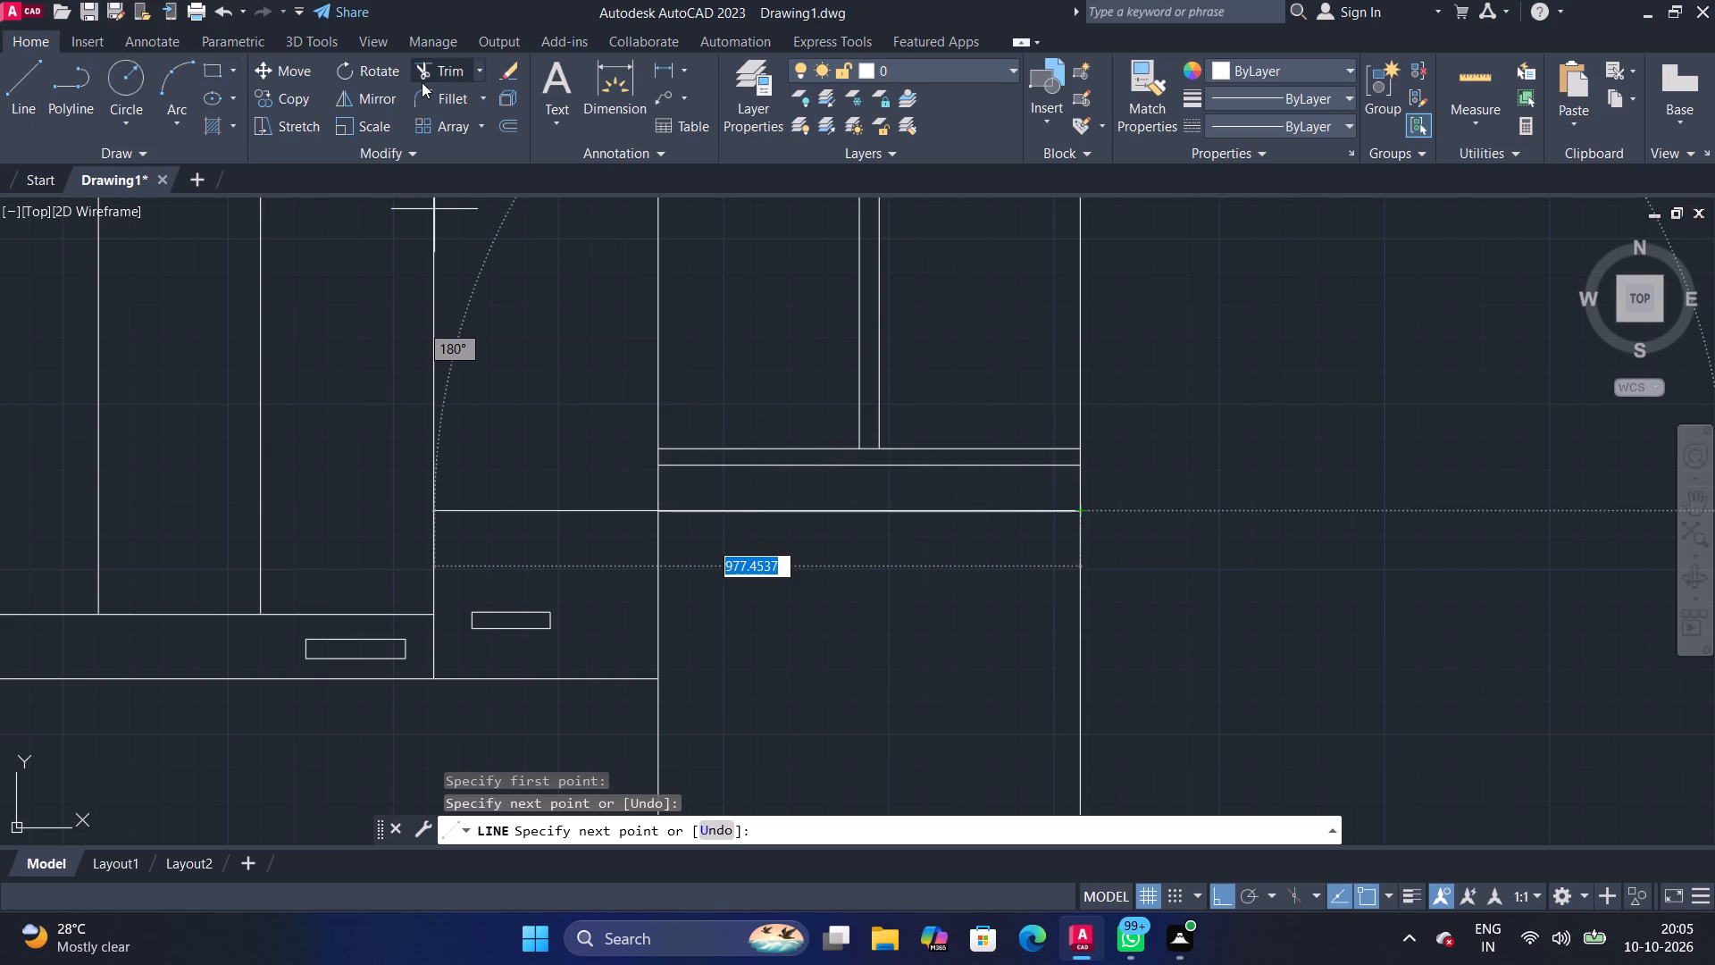
Offset the lowest horizontal line in the right-hand column downward by 20.
click(510, 116)
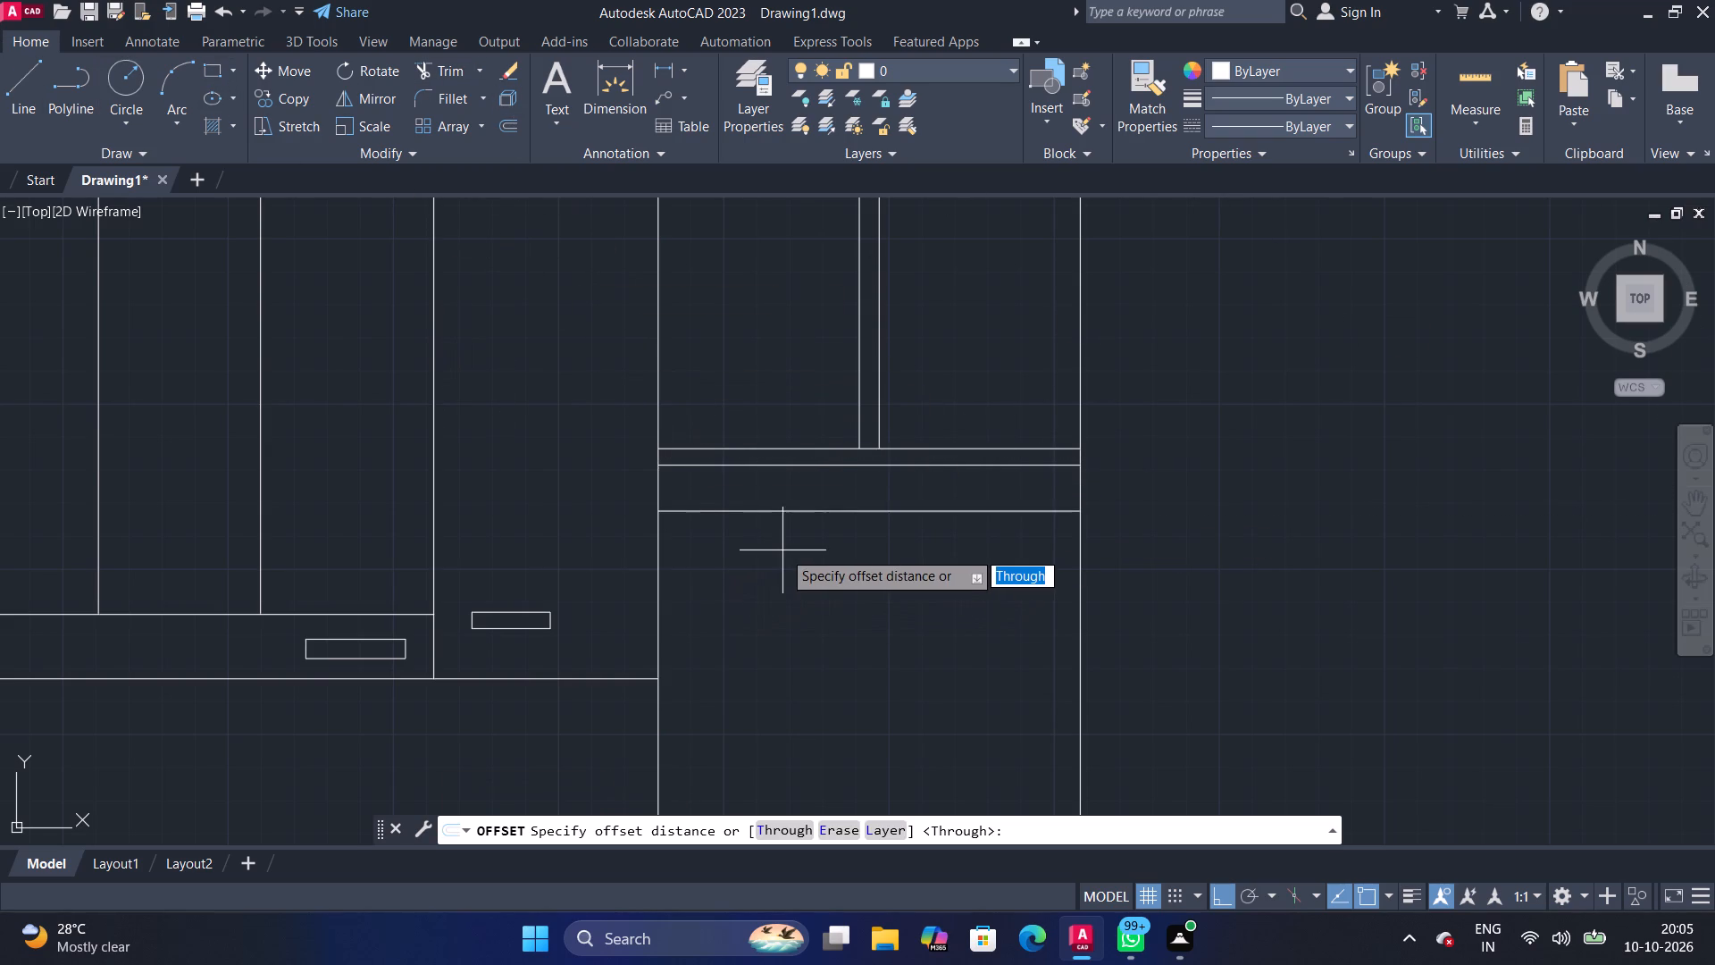
key(space)
click(824, 513)
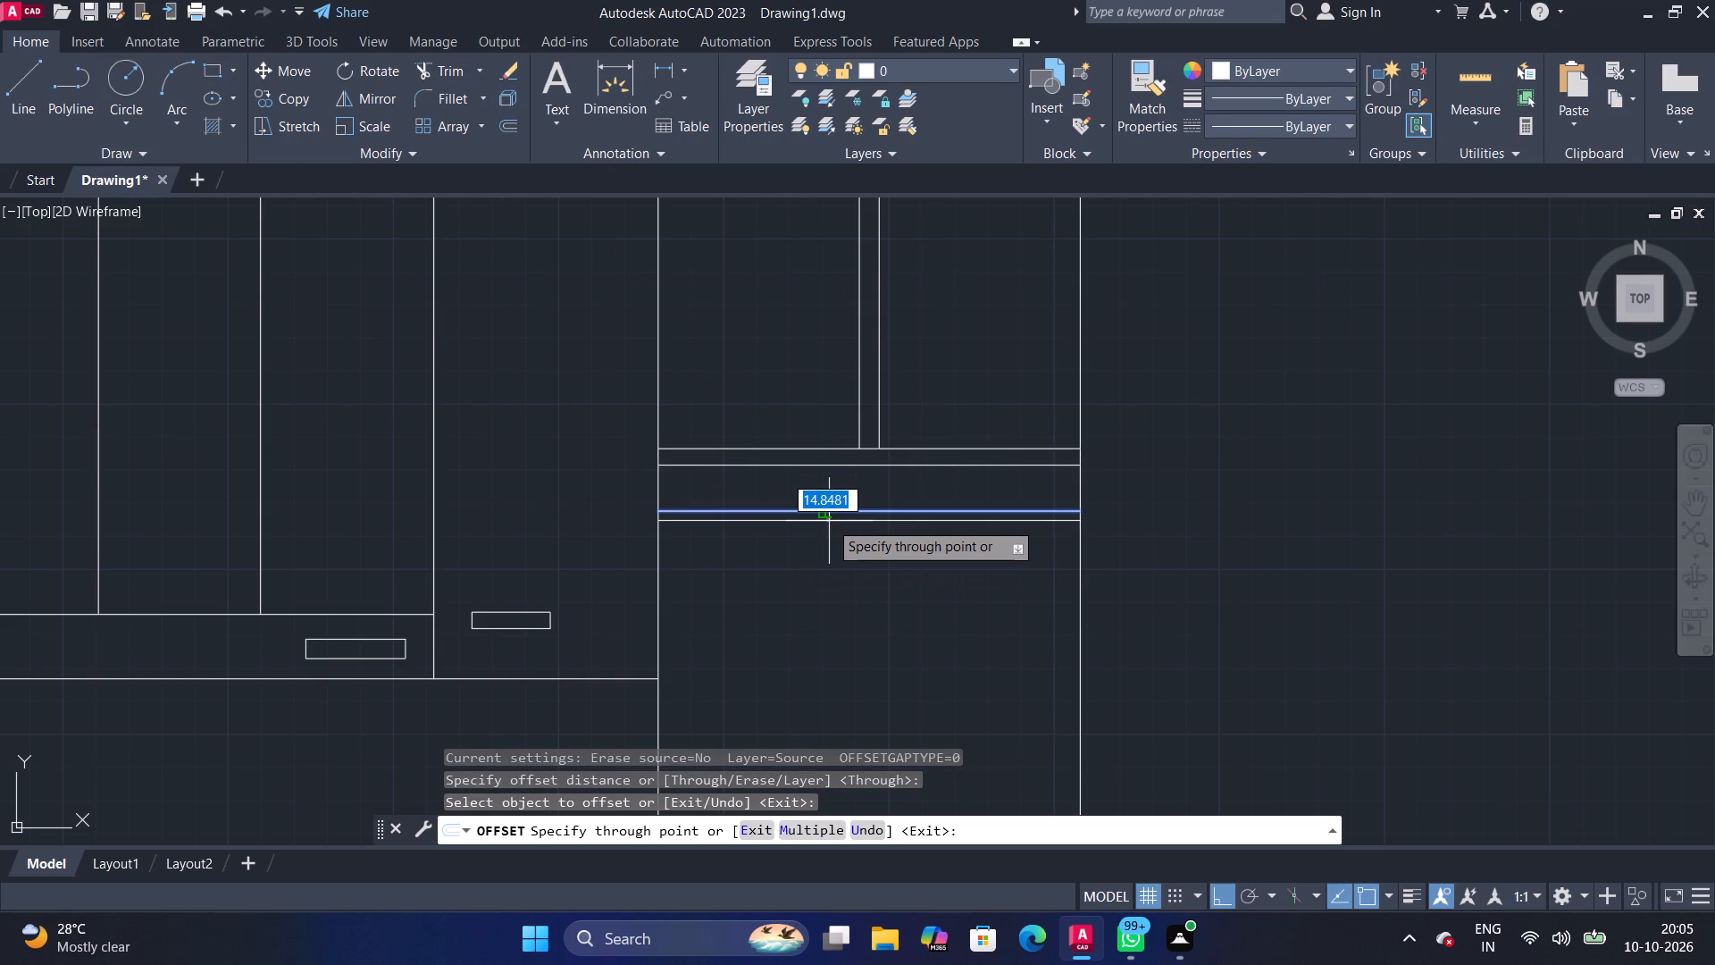
key(1)
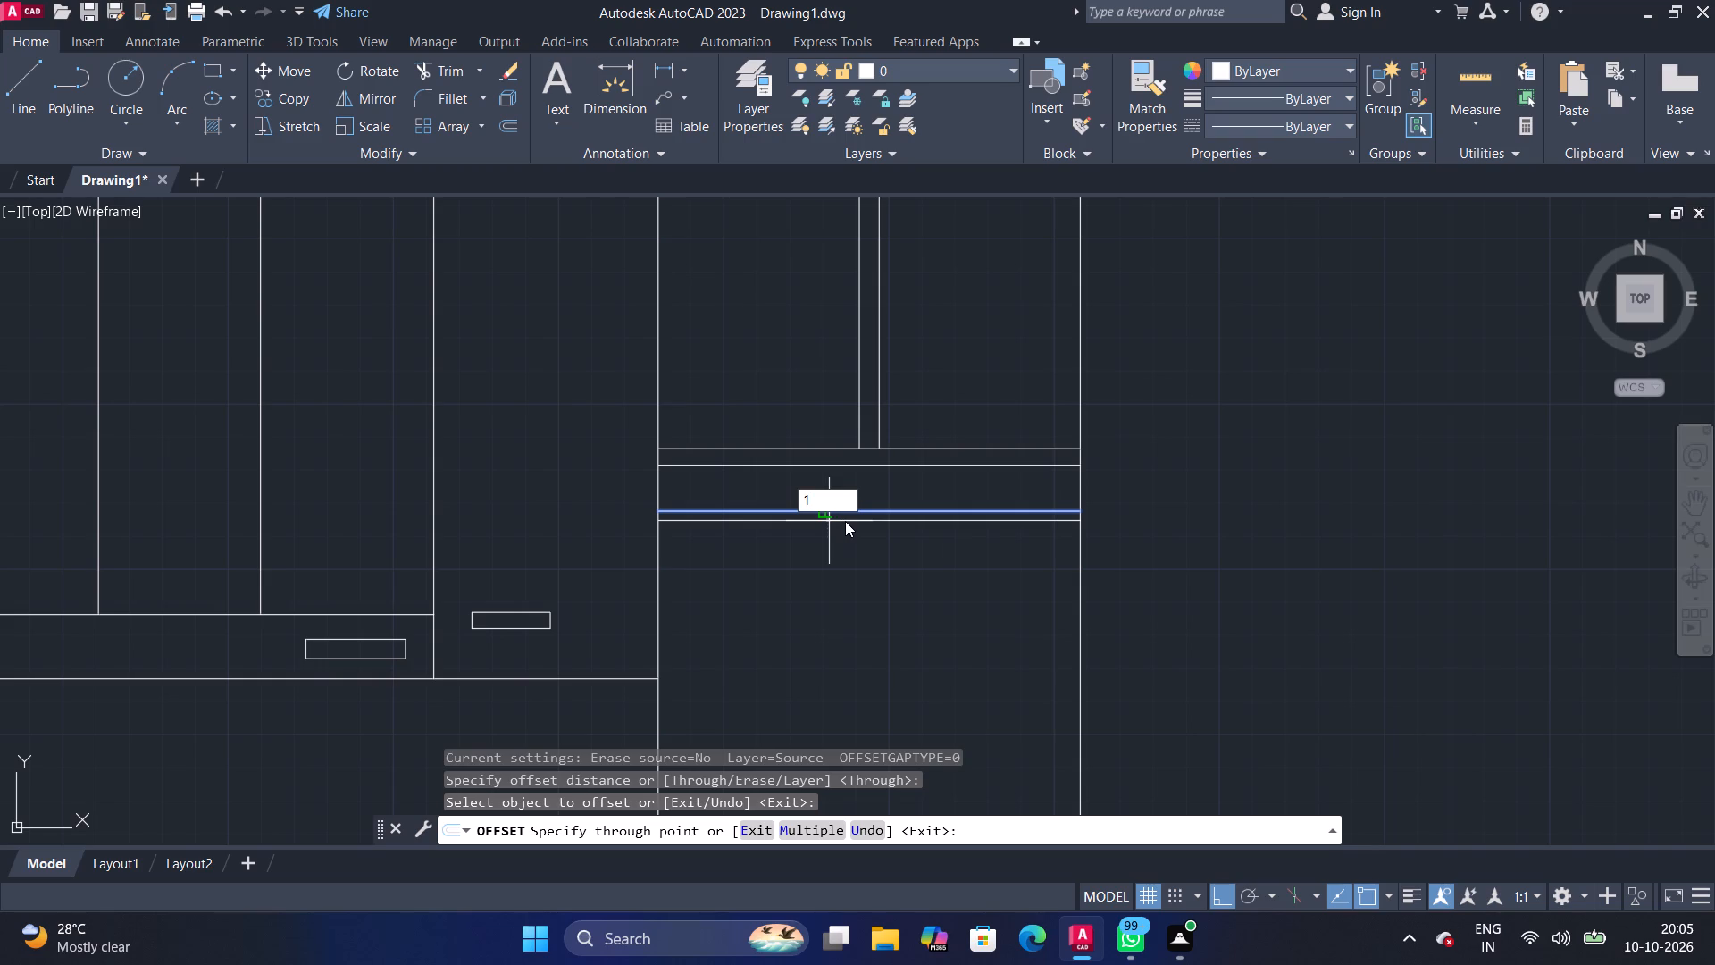
key(BackSpace)
key(2)
key(0)
key(Return)
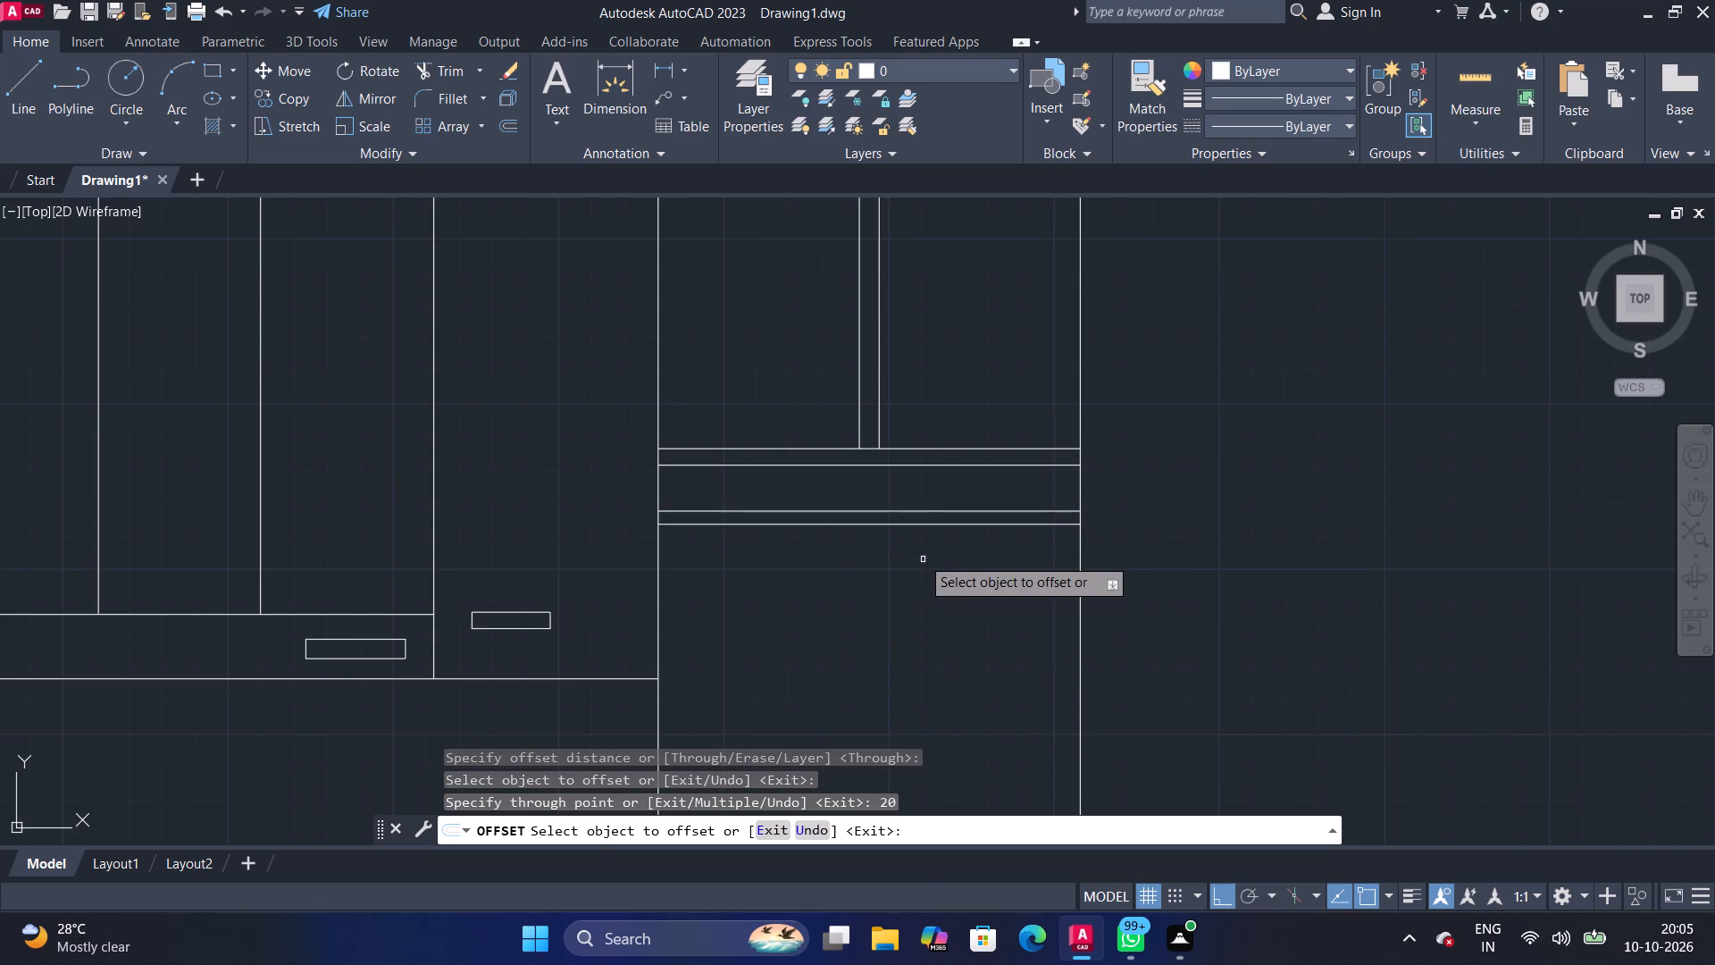
Draw a long flat rectangle near the left end of the band between the two pairs of horizontal lines in the right-hand column.
scroll(888, 502, up, 2)
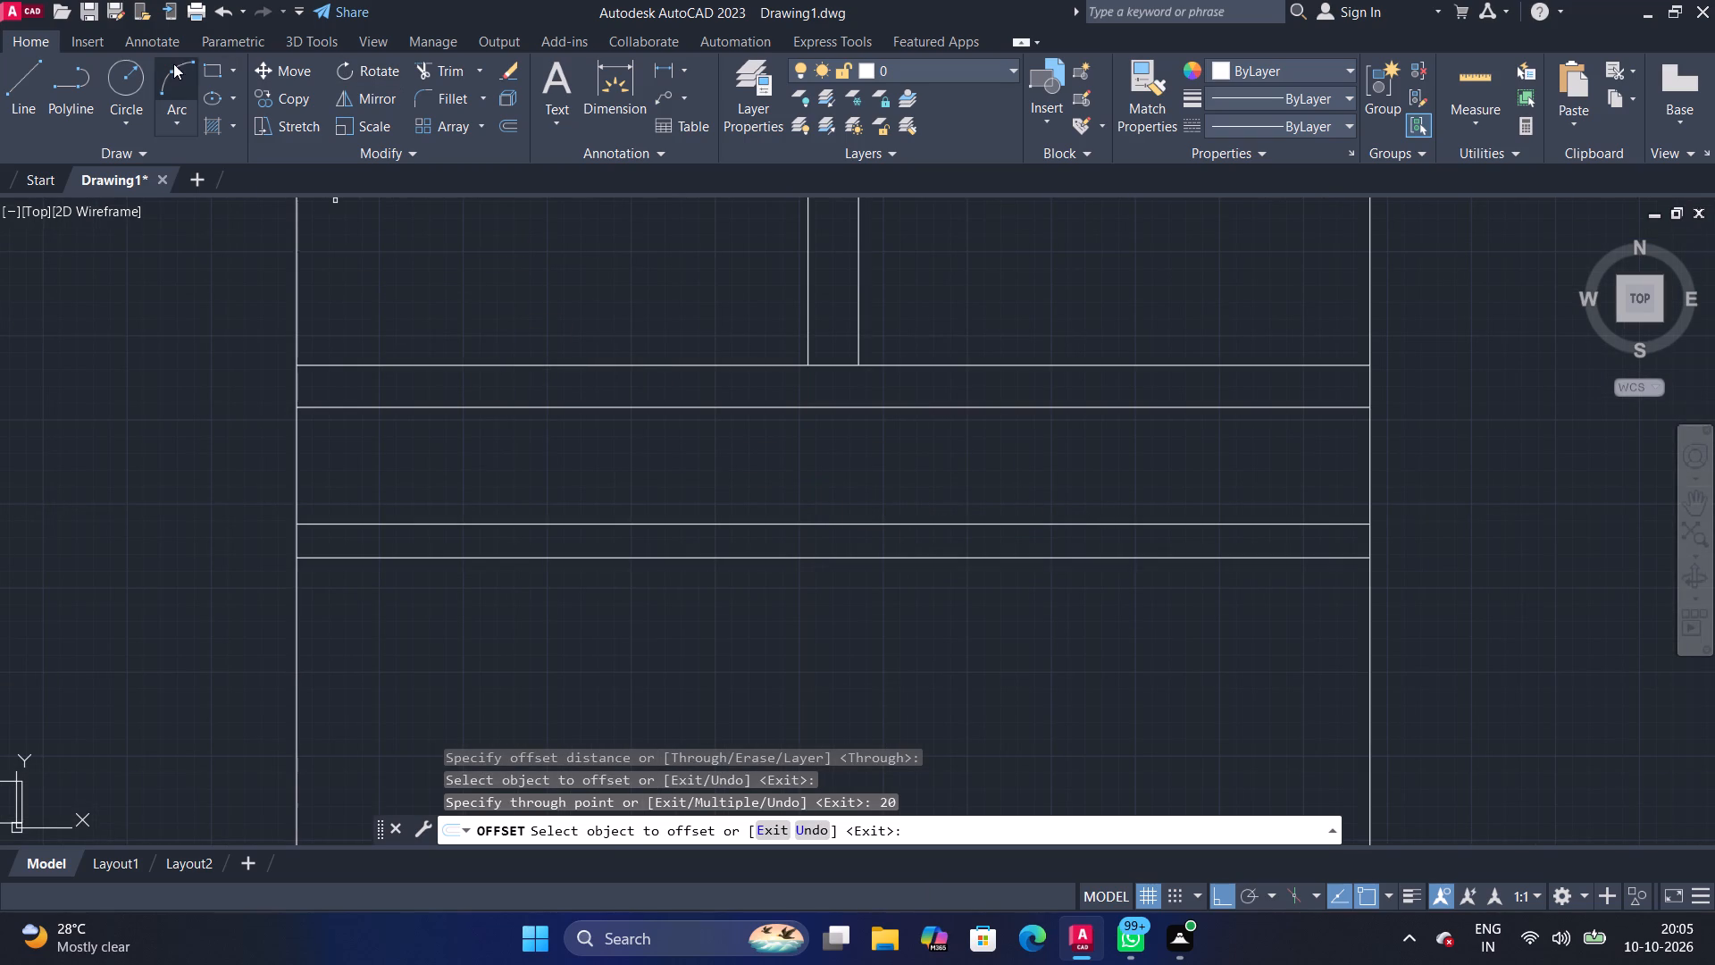
click(204, 63)
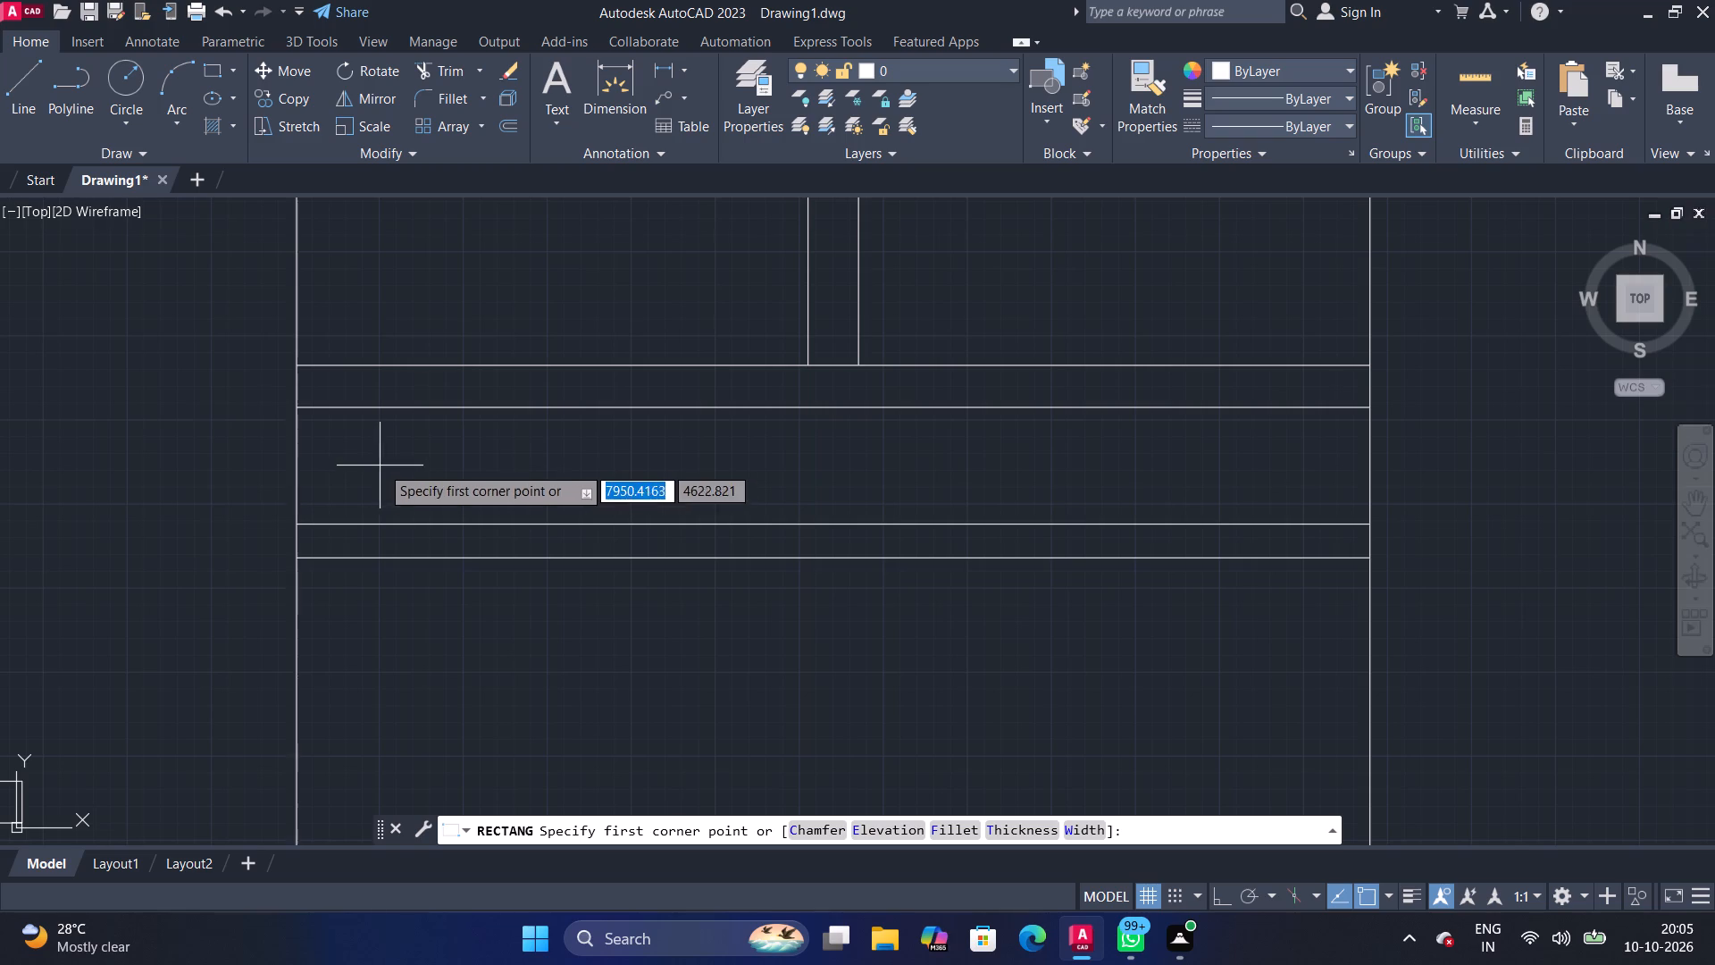
click(388, 457)
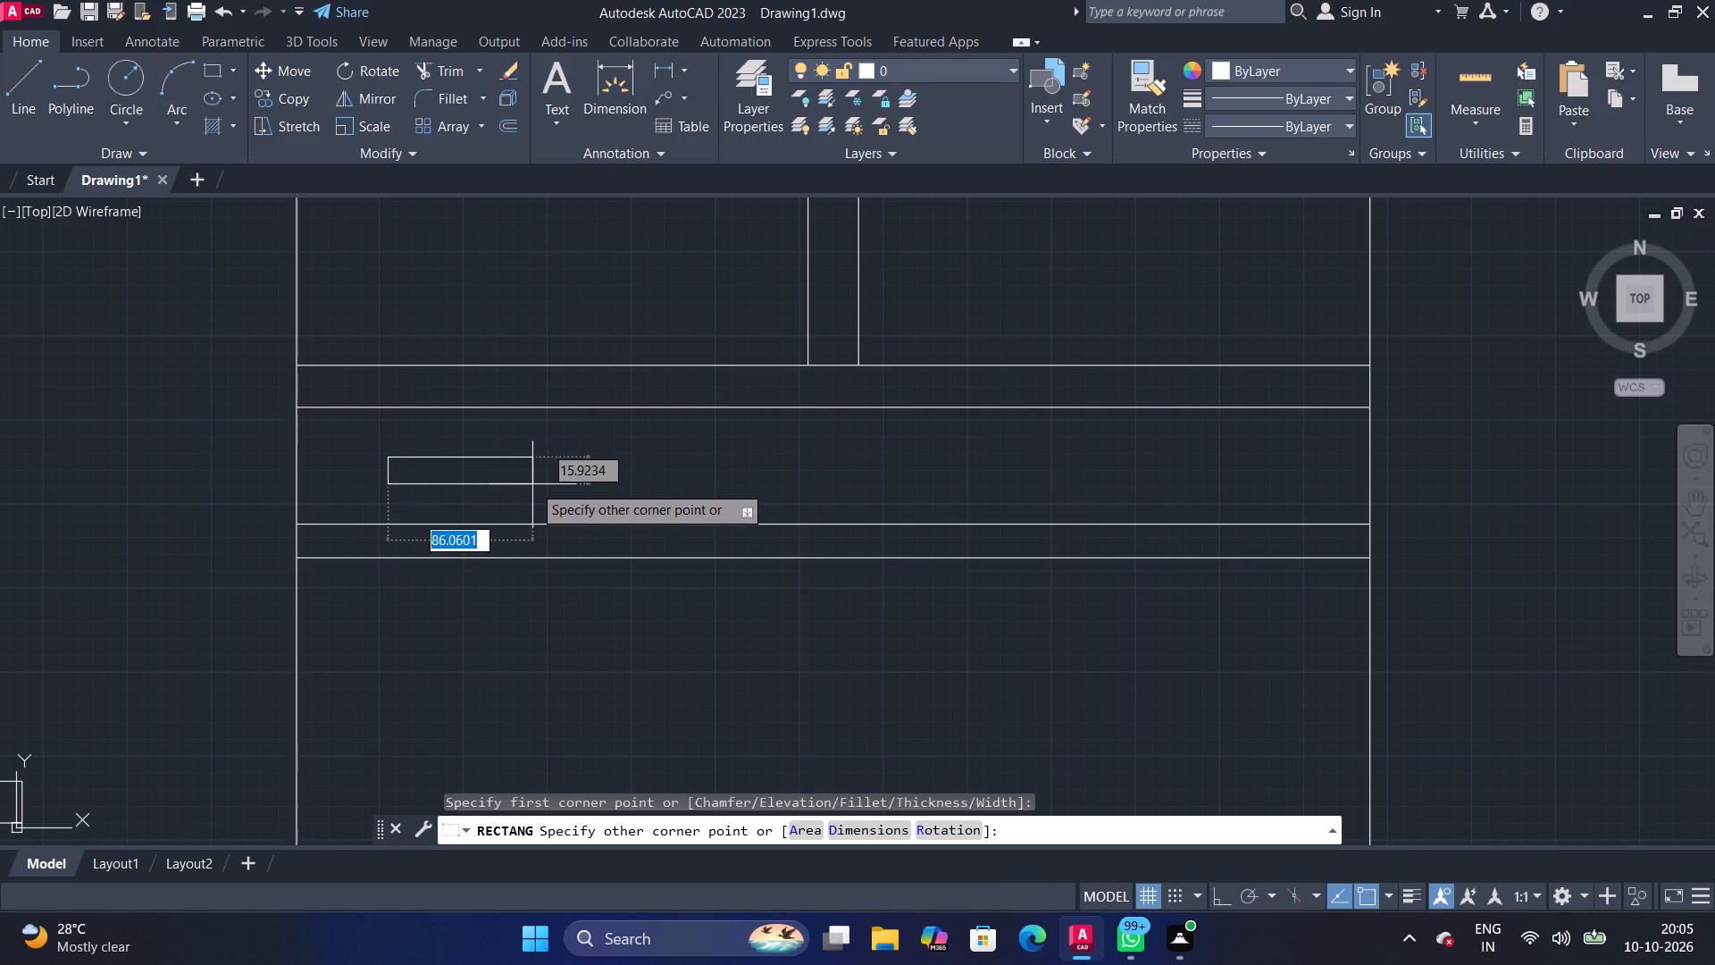
click(601, 481)
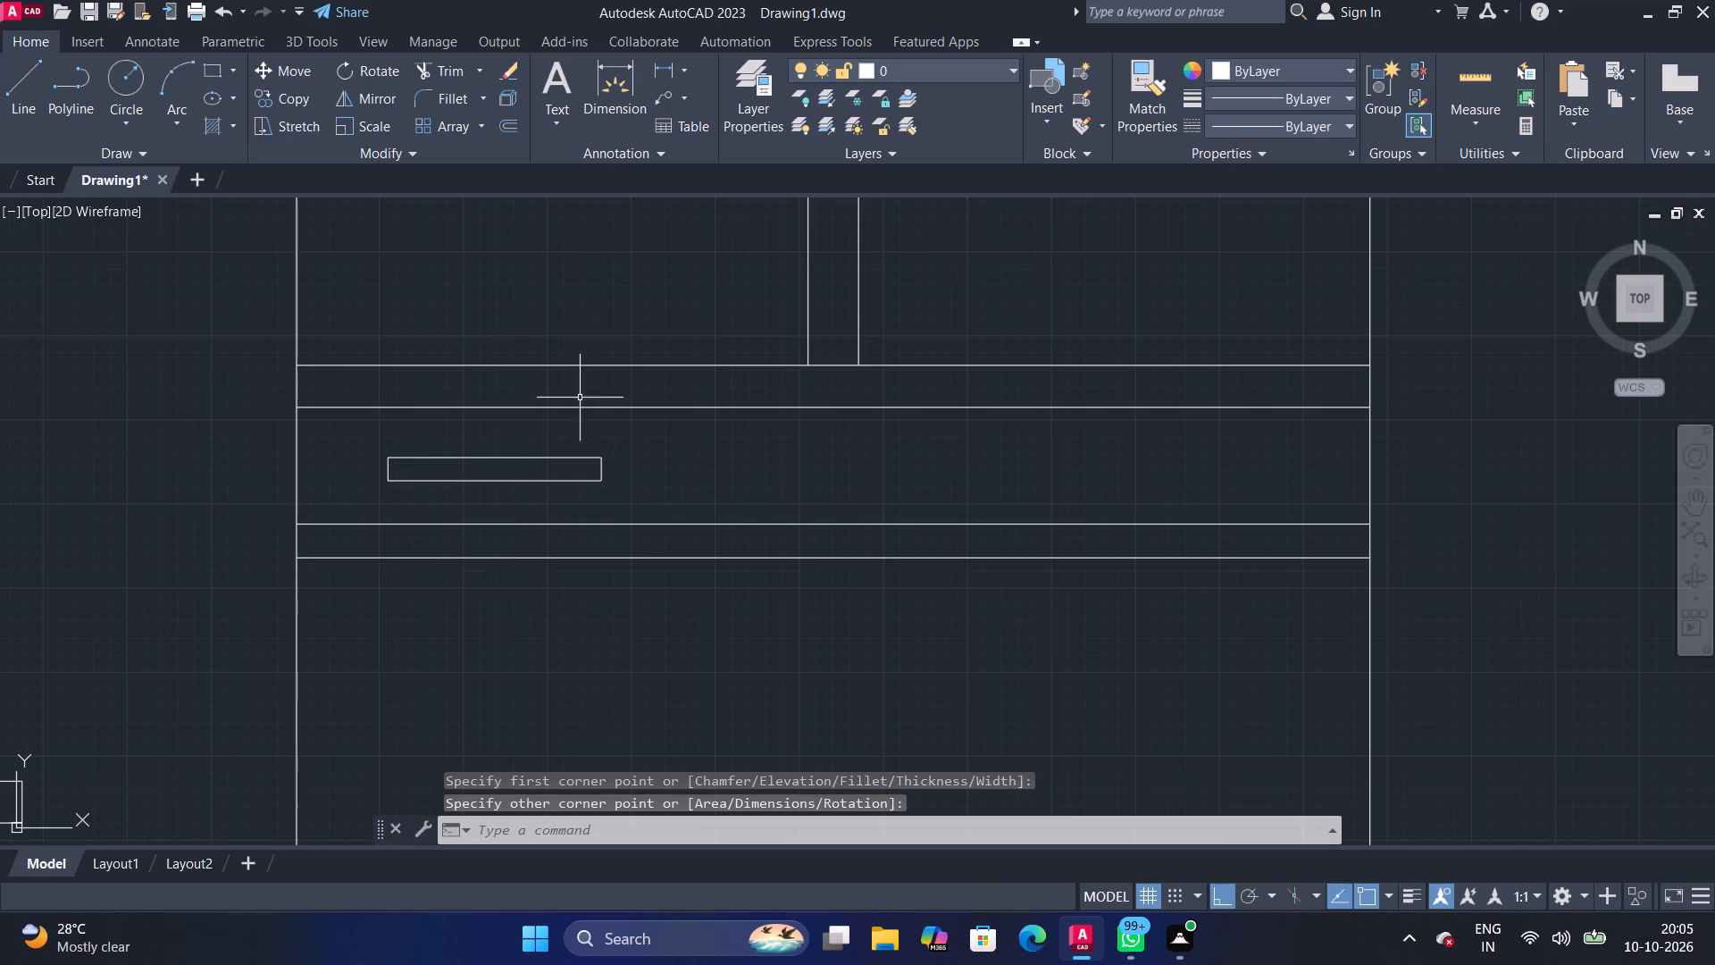
Draw two circles of about 10.6 radius side by side to the right of the band's flat rectangle, level with its centre.
click(123, 80)
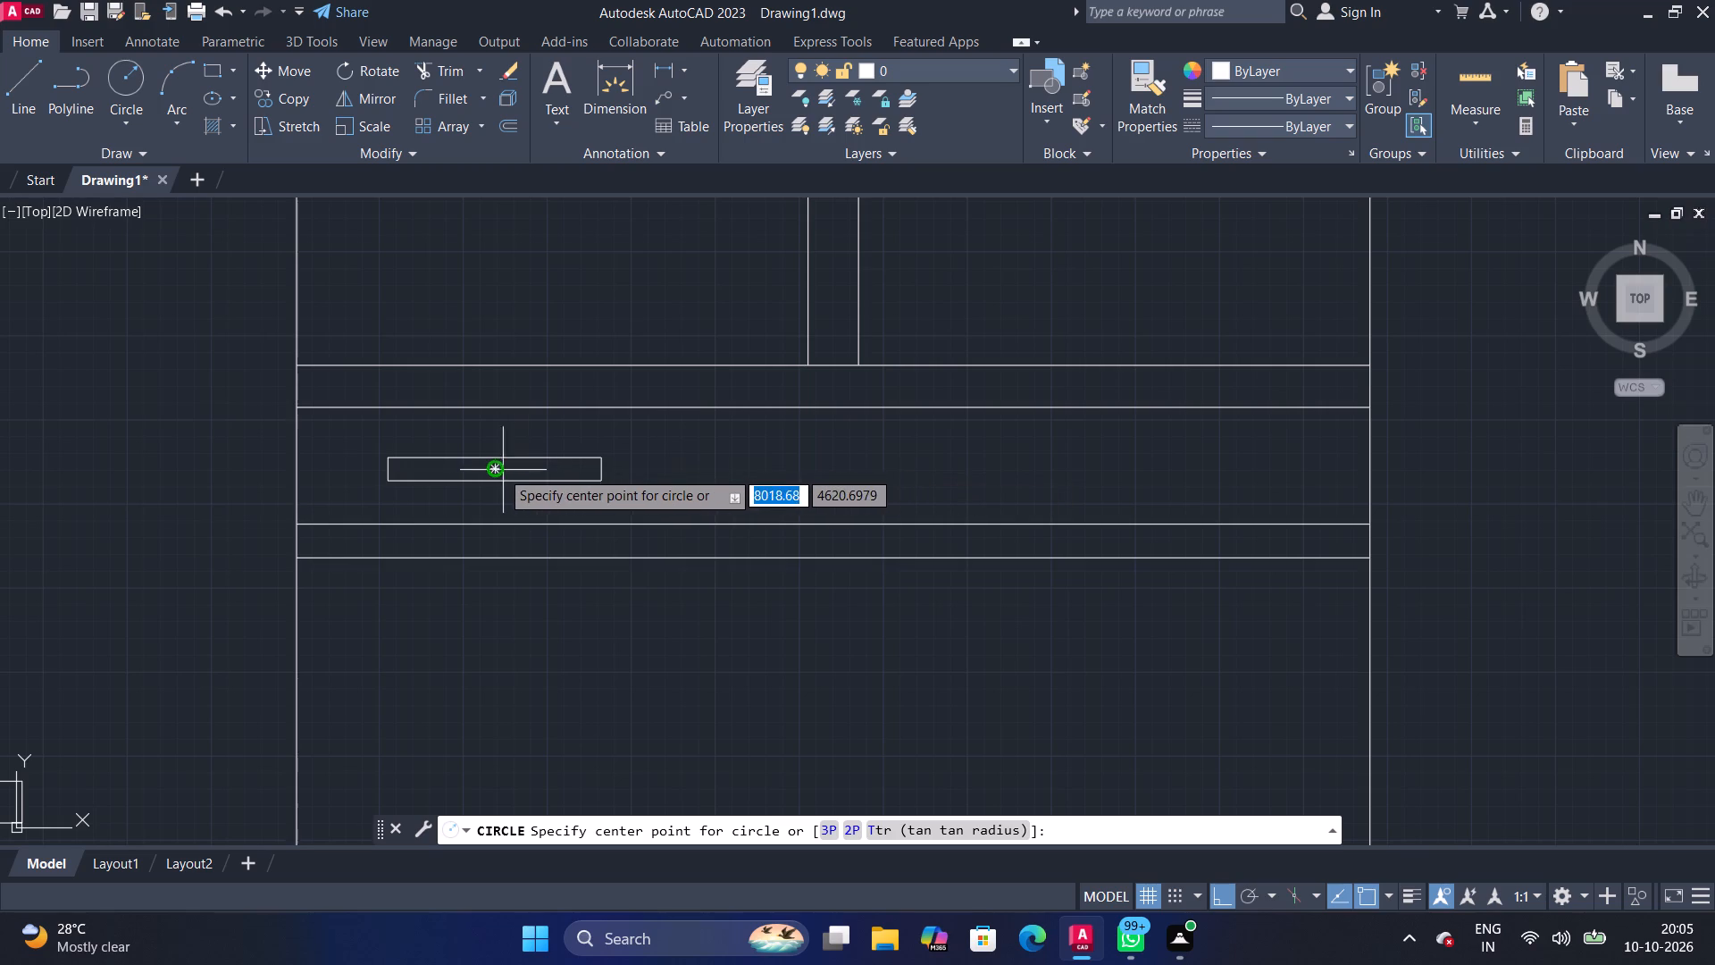
click(675, 470)
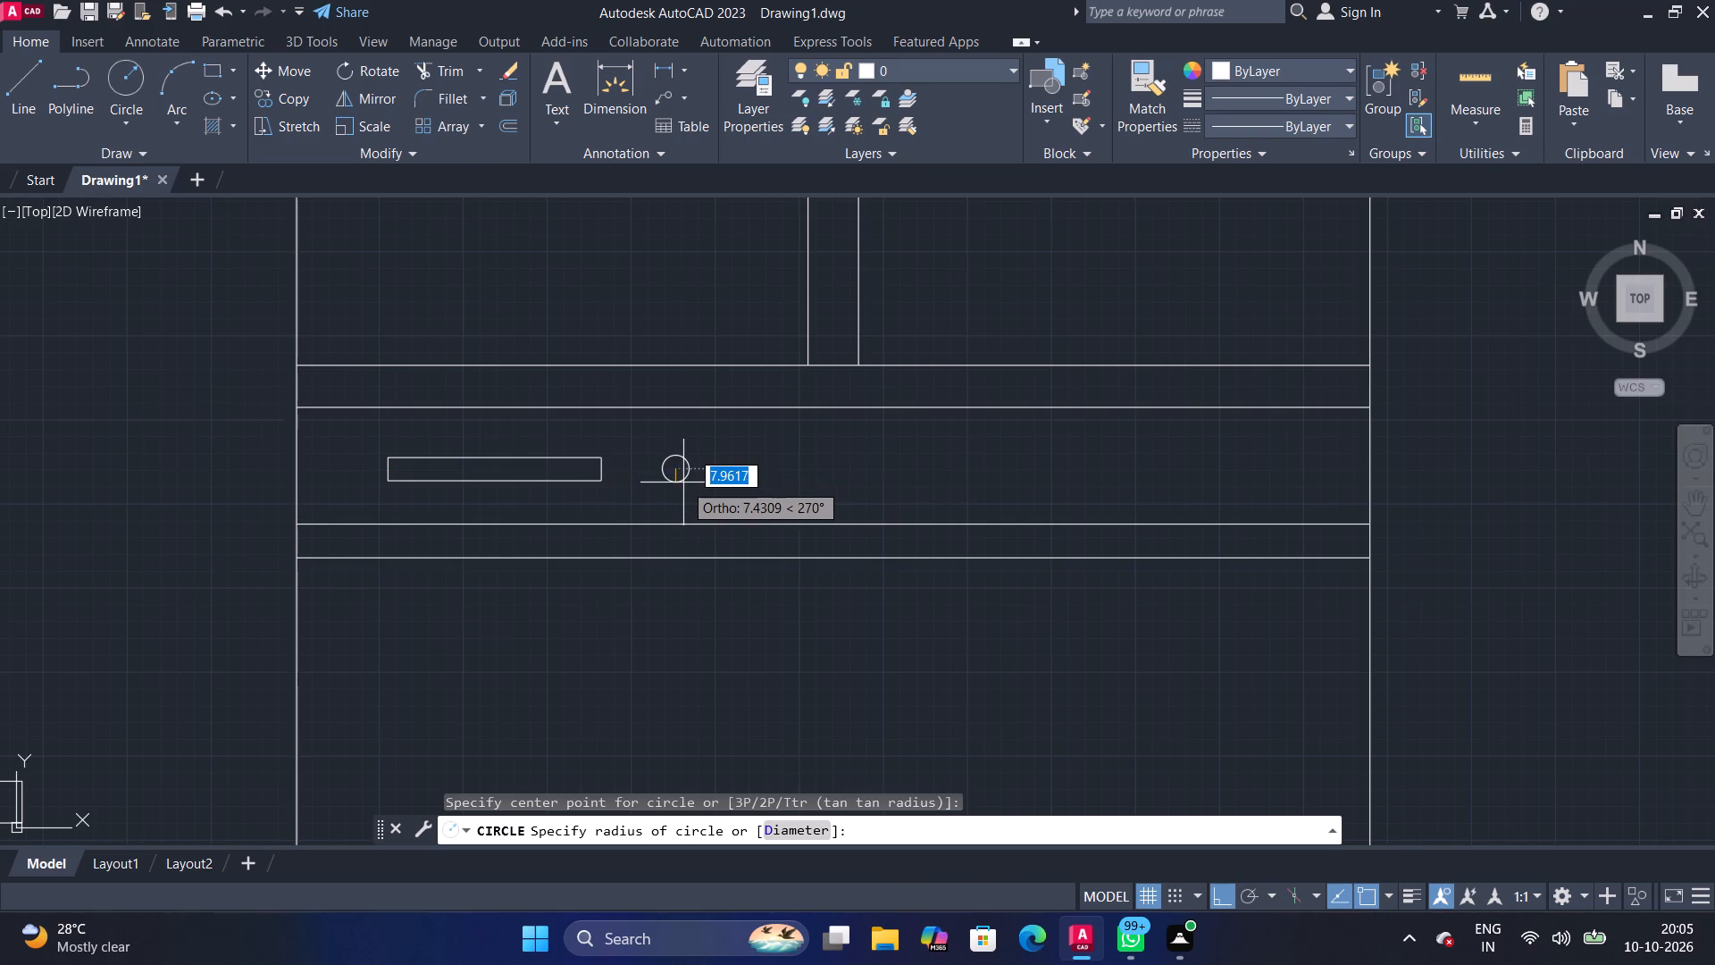
click(686, 487)
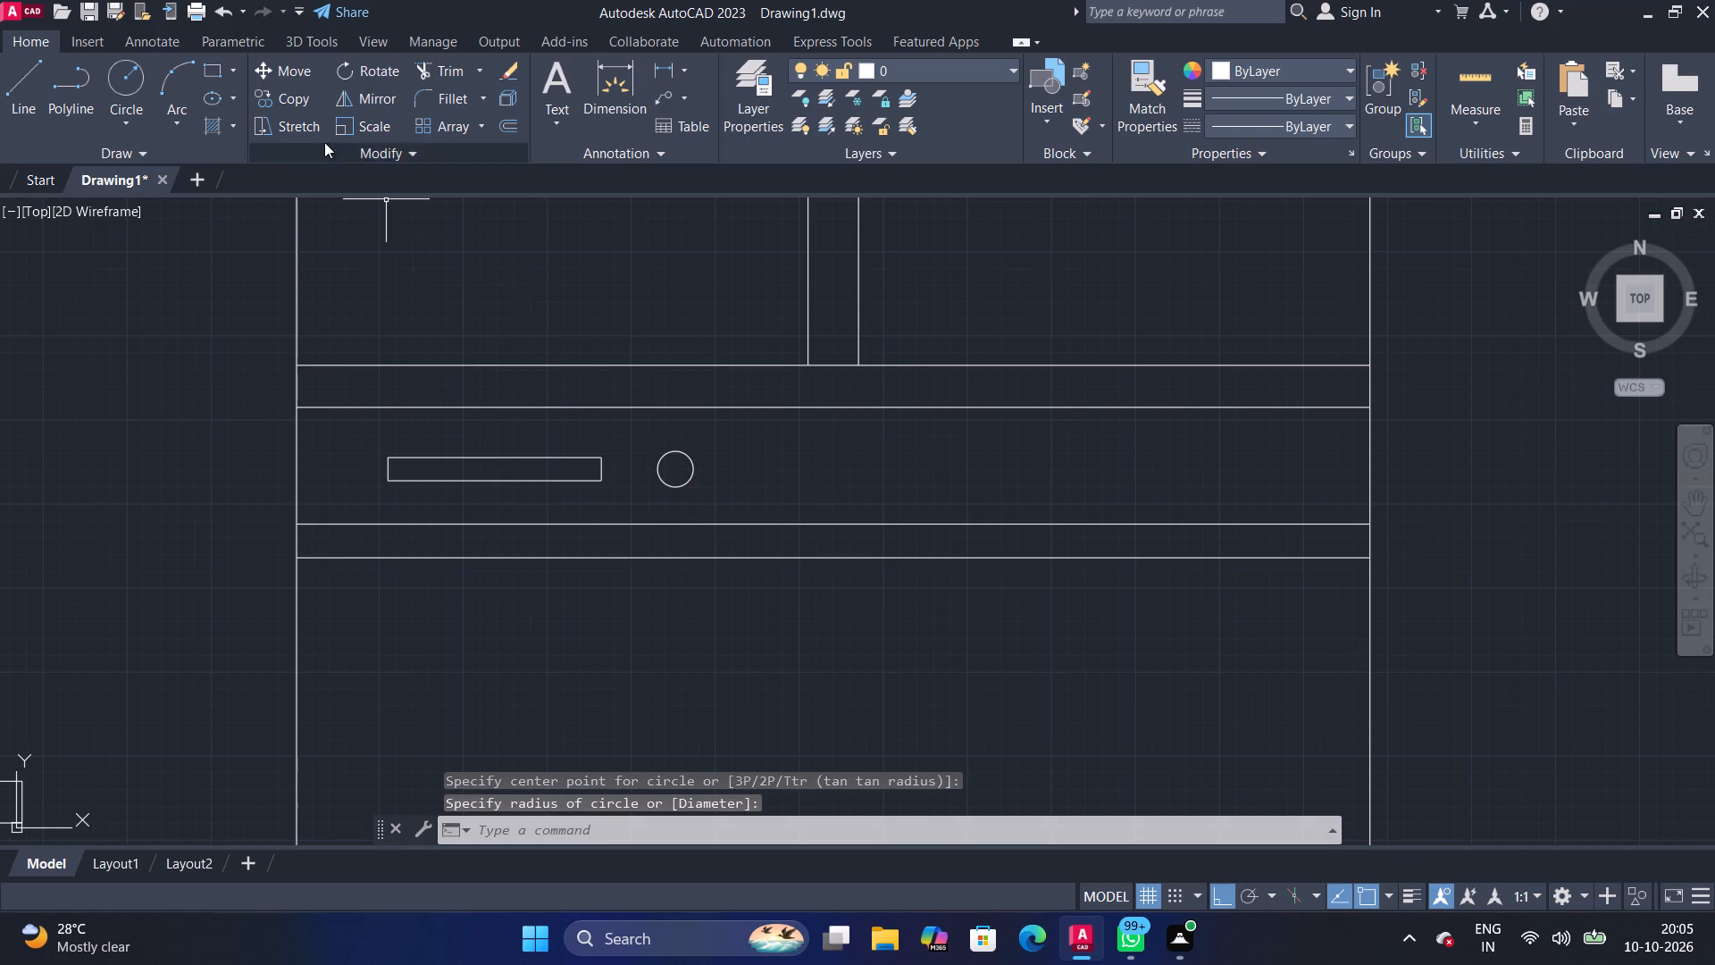
click(128, 64)
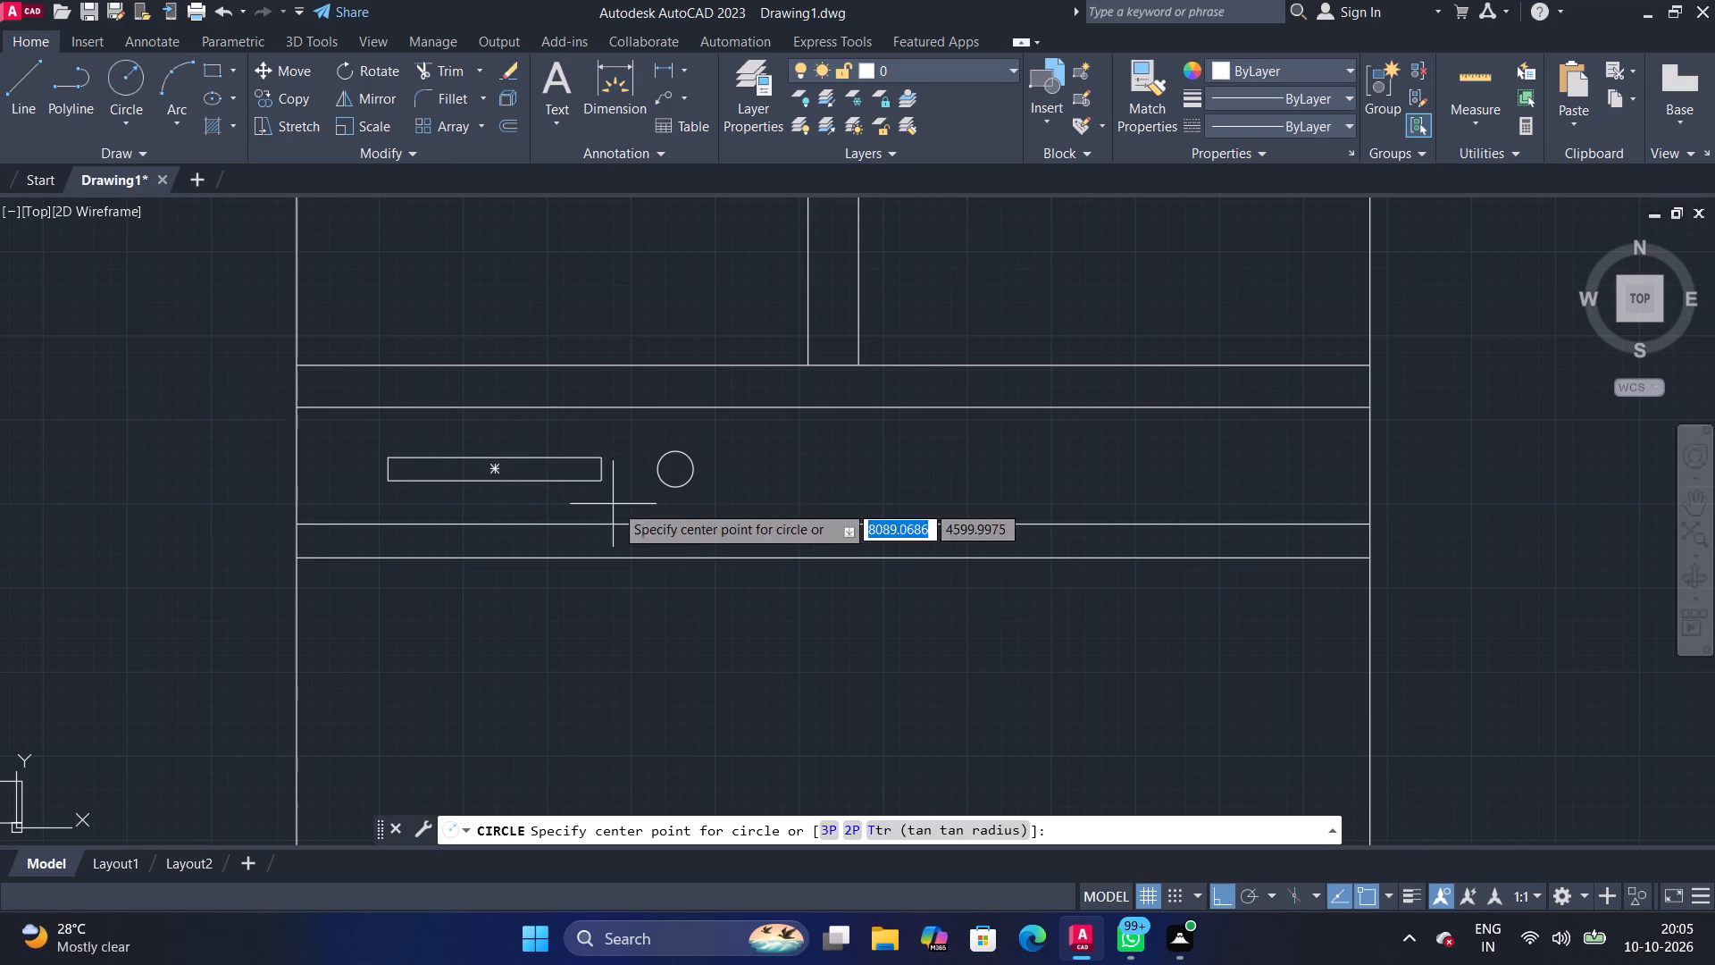
click(784, 468)
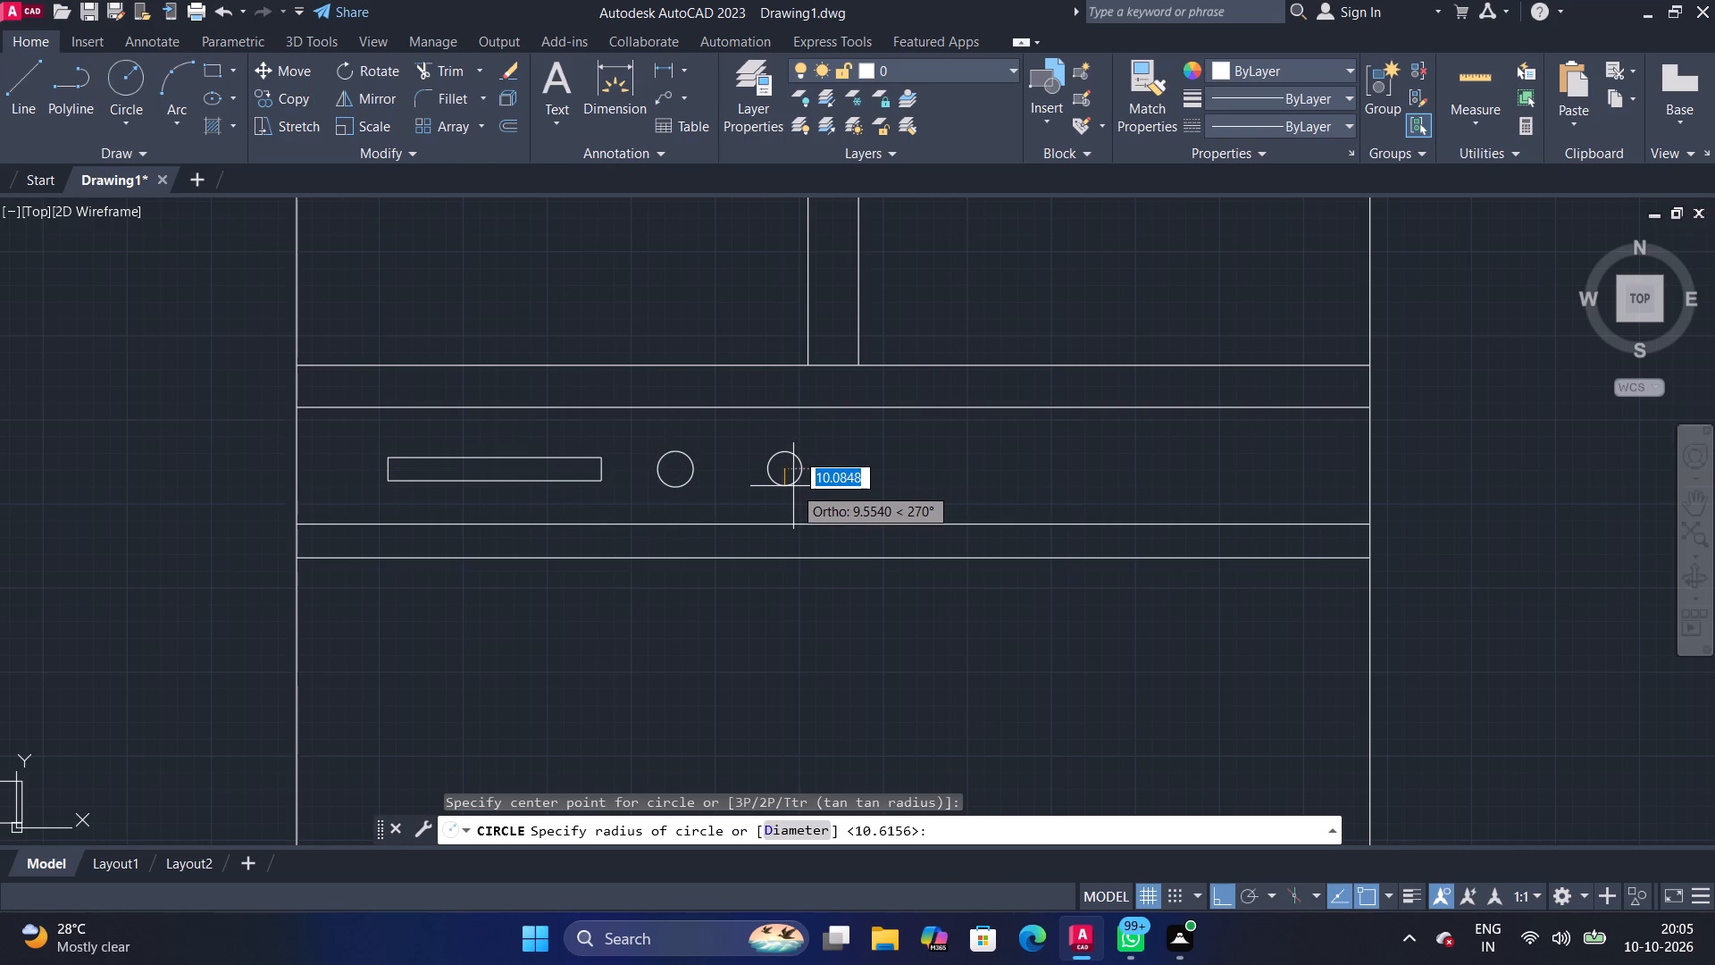
click(794, 488)
scroll(789, 549, down, 2)
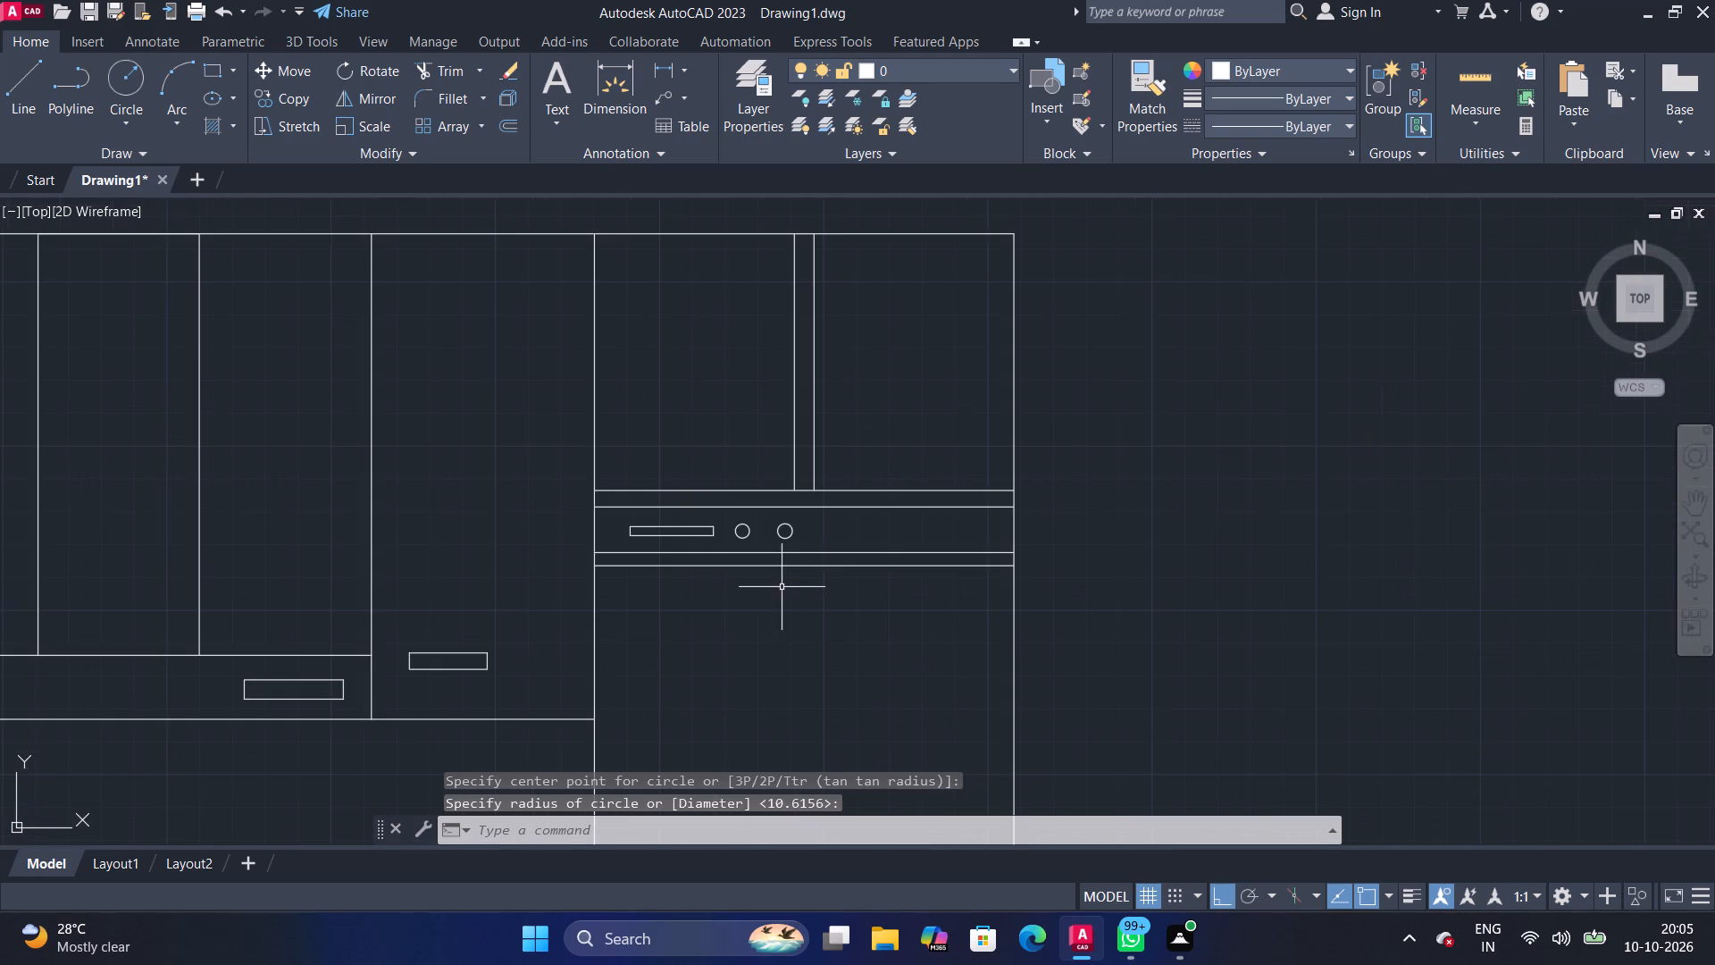
middle_drag(776, 612, 777, 362)
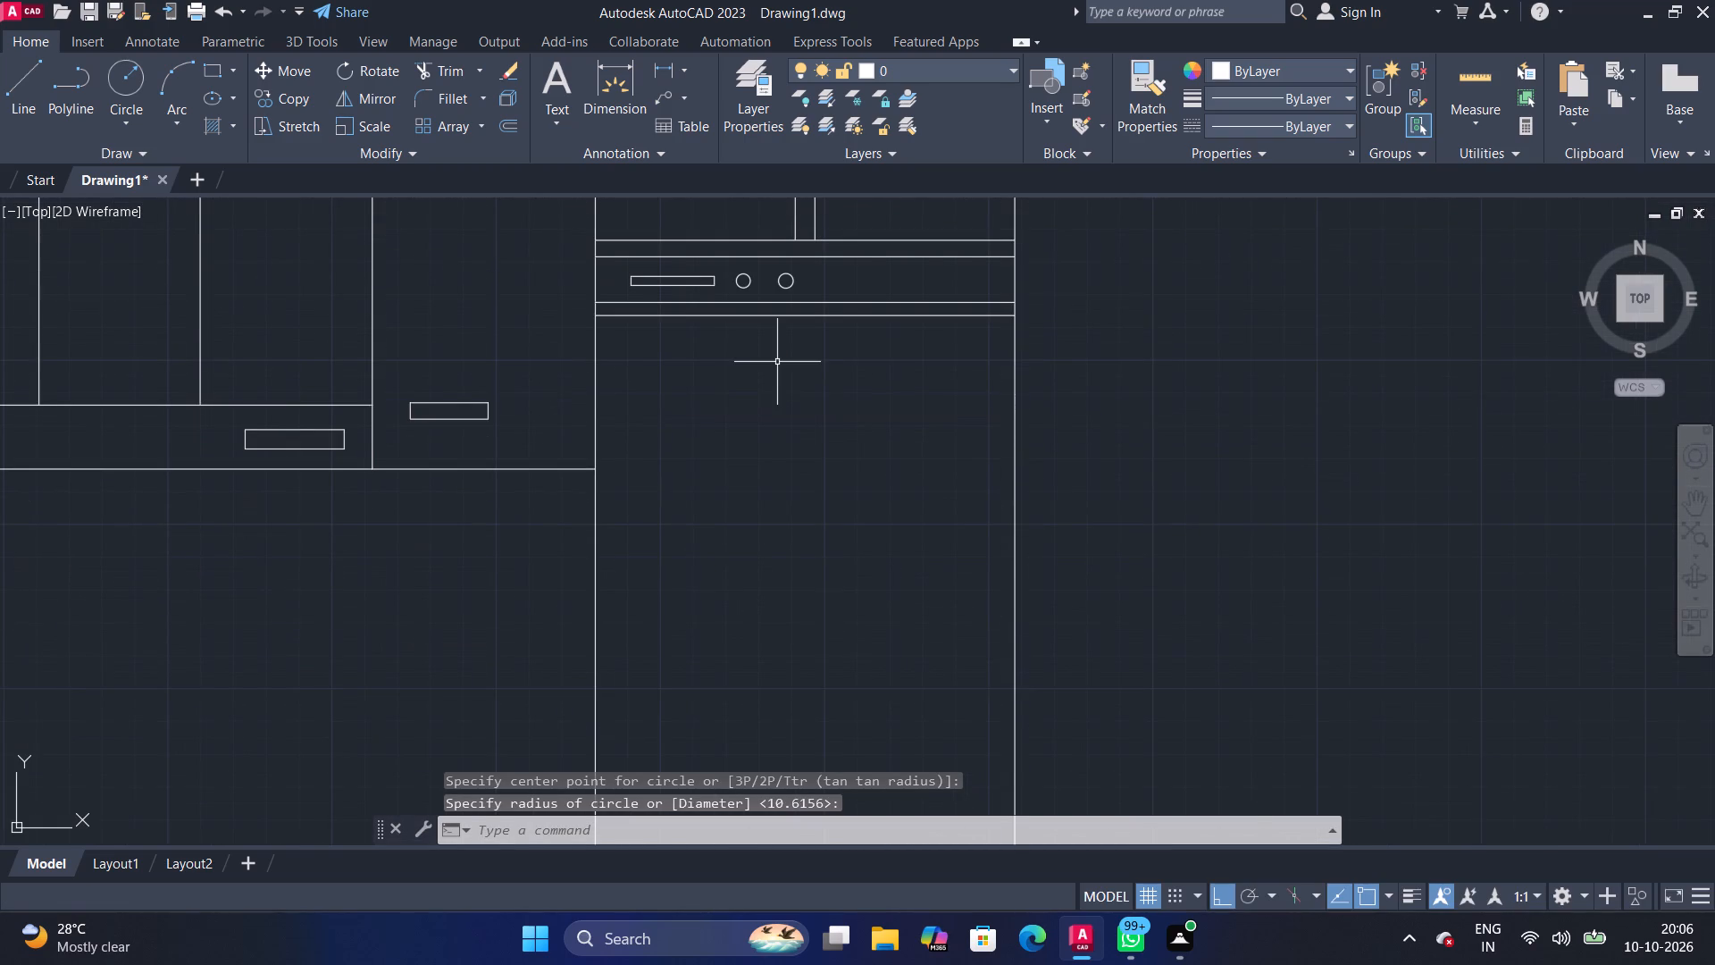
Draw a horizontal line across the right-hand column, a little below the level of the main horizontal line beneath the upper compartments.
click(28, 114)
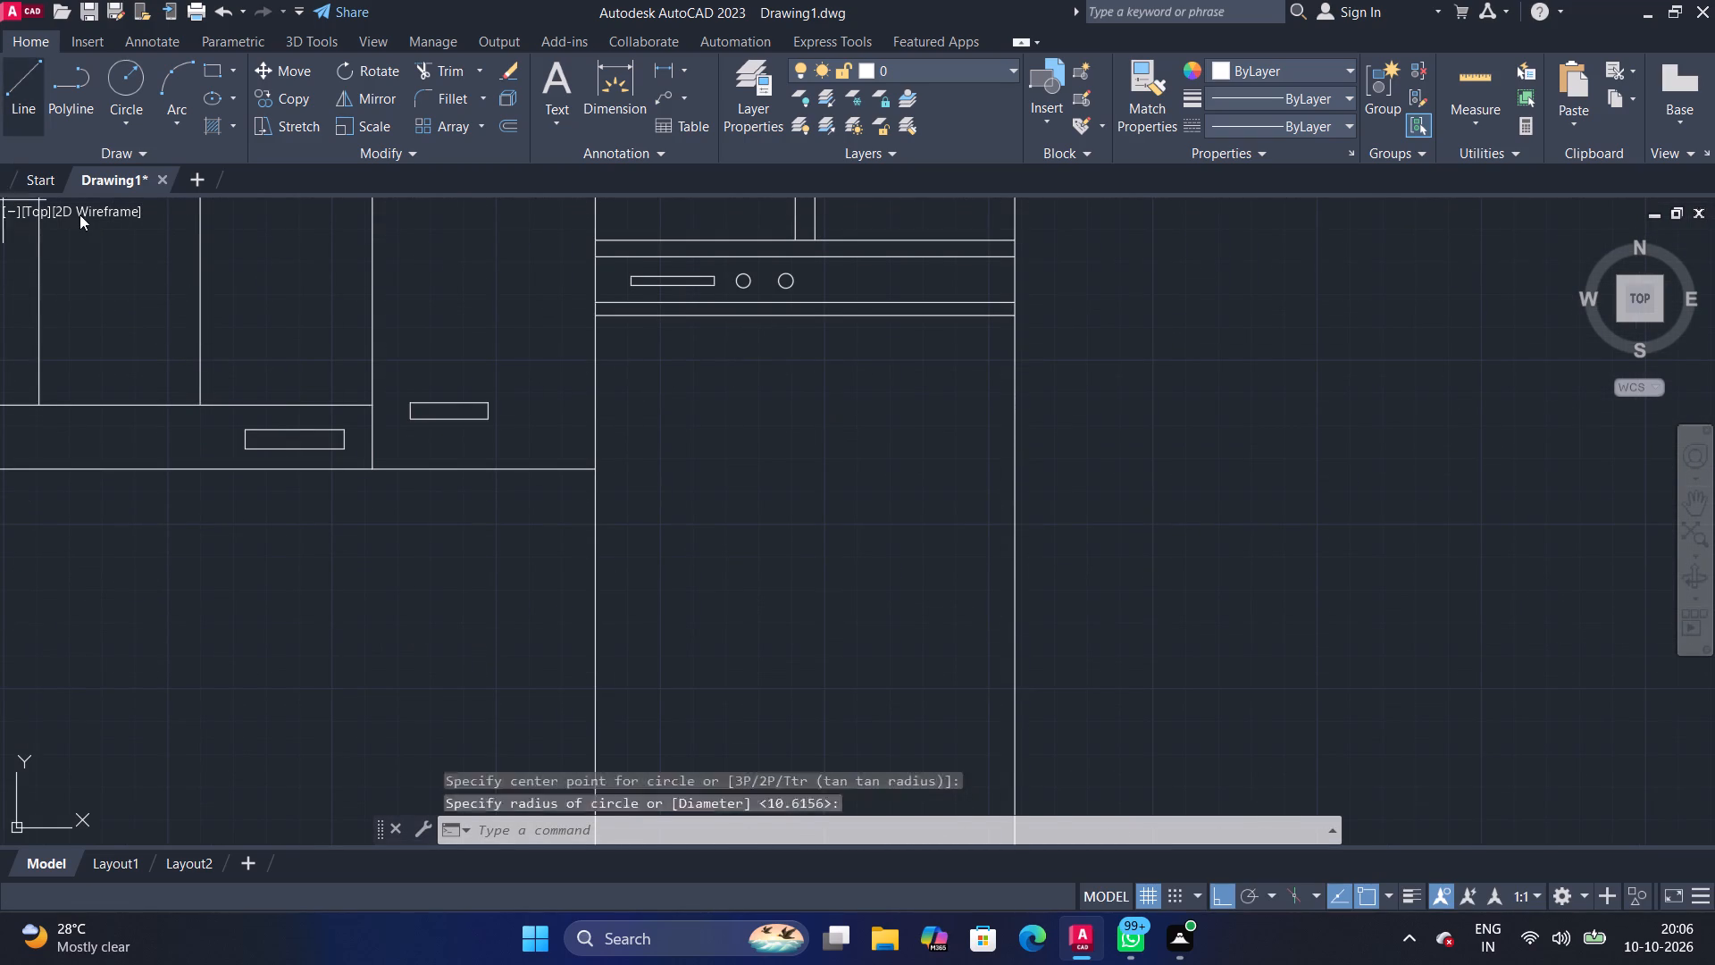
middle_drag(619, 605, 622, 484)
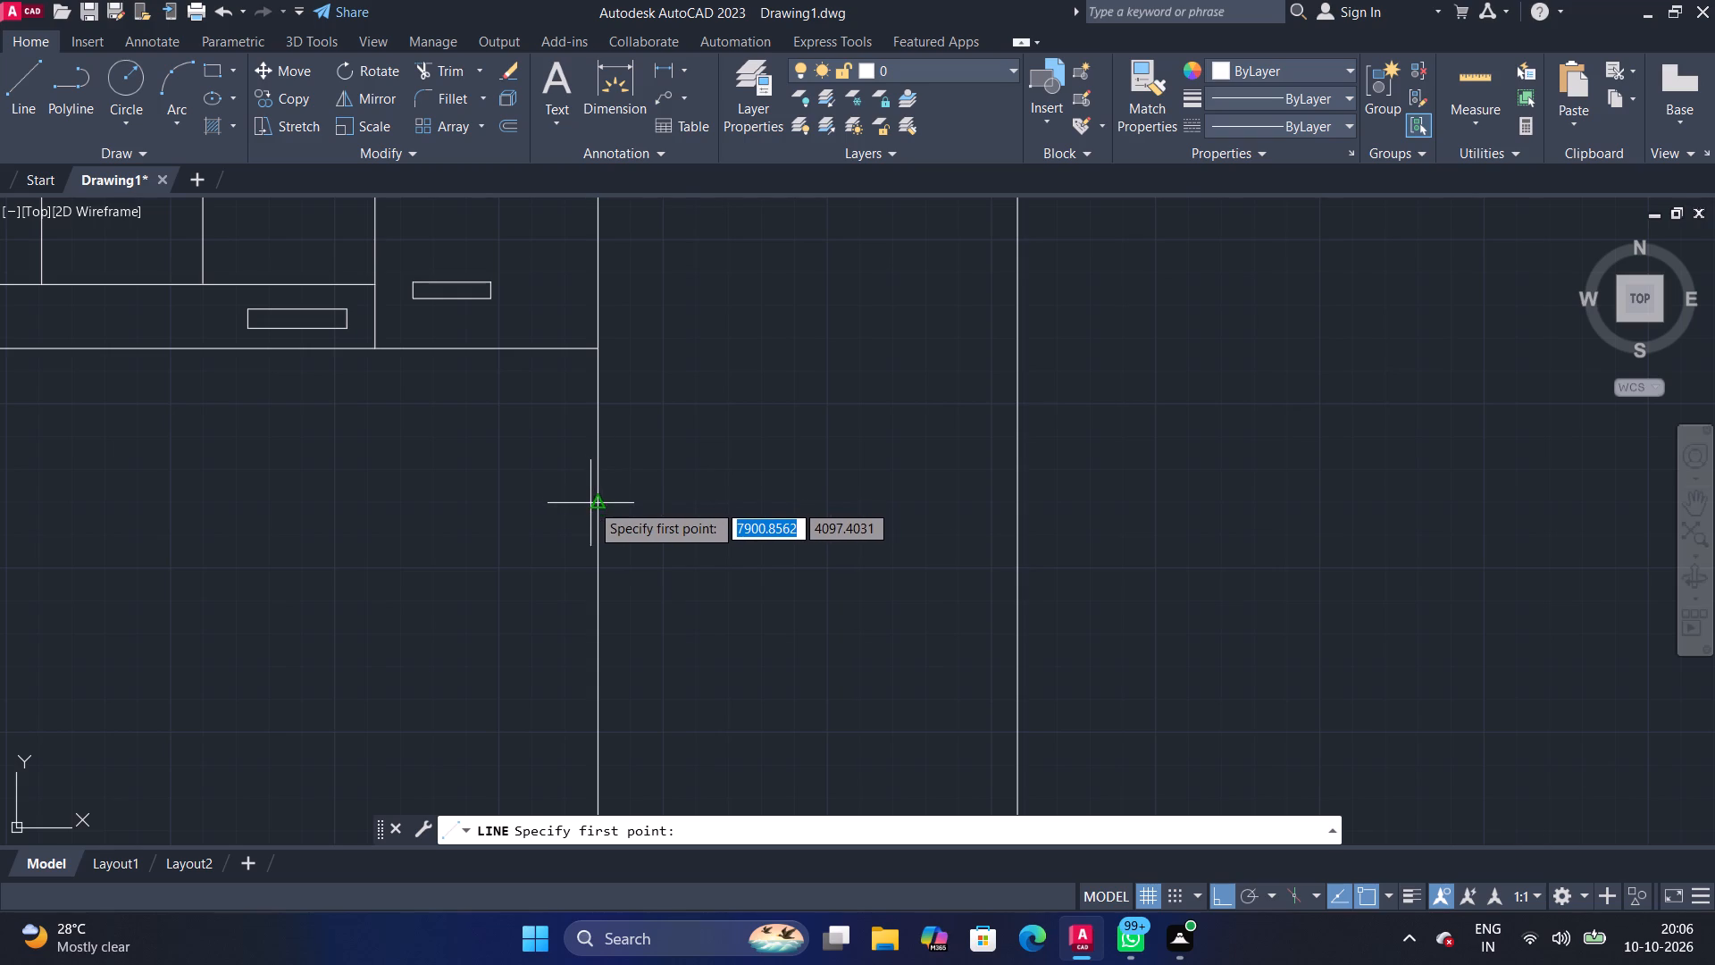
click(603, 504)
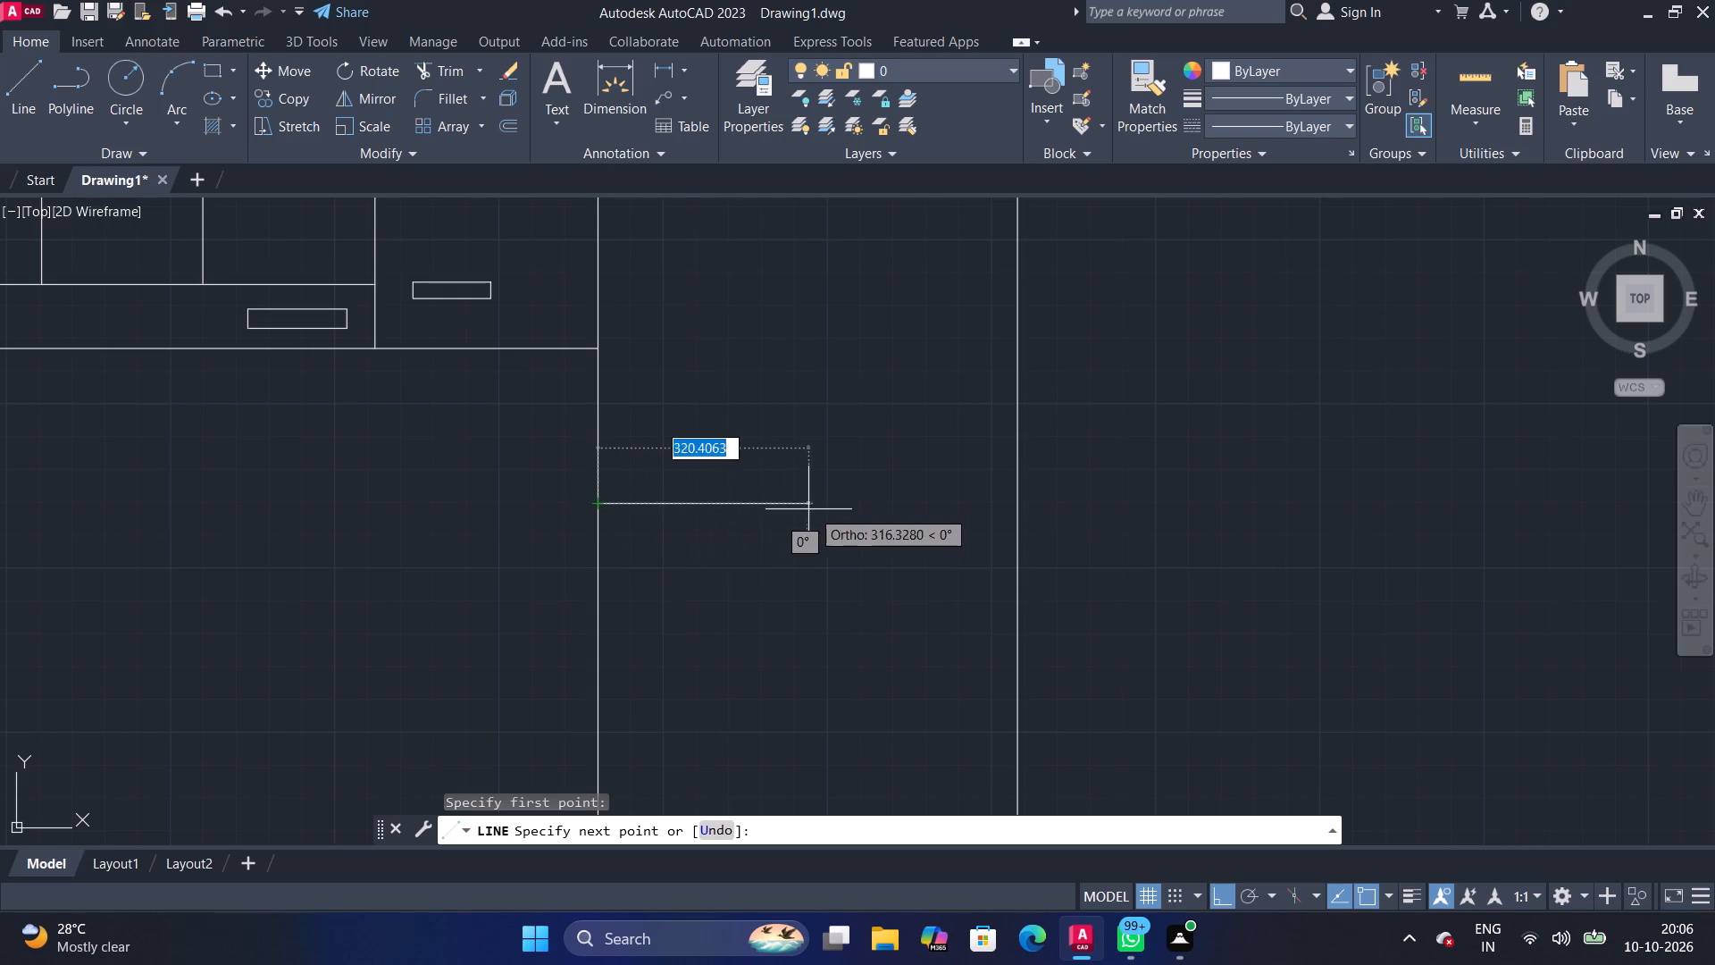
click(1016, 506)
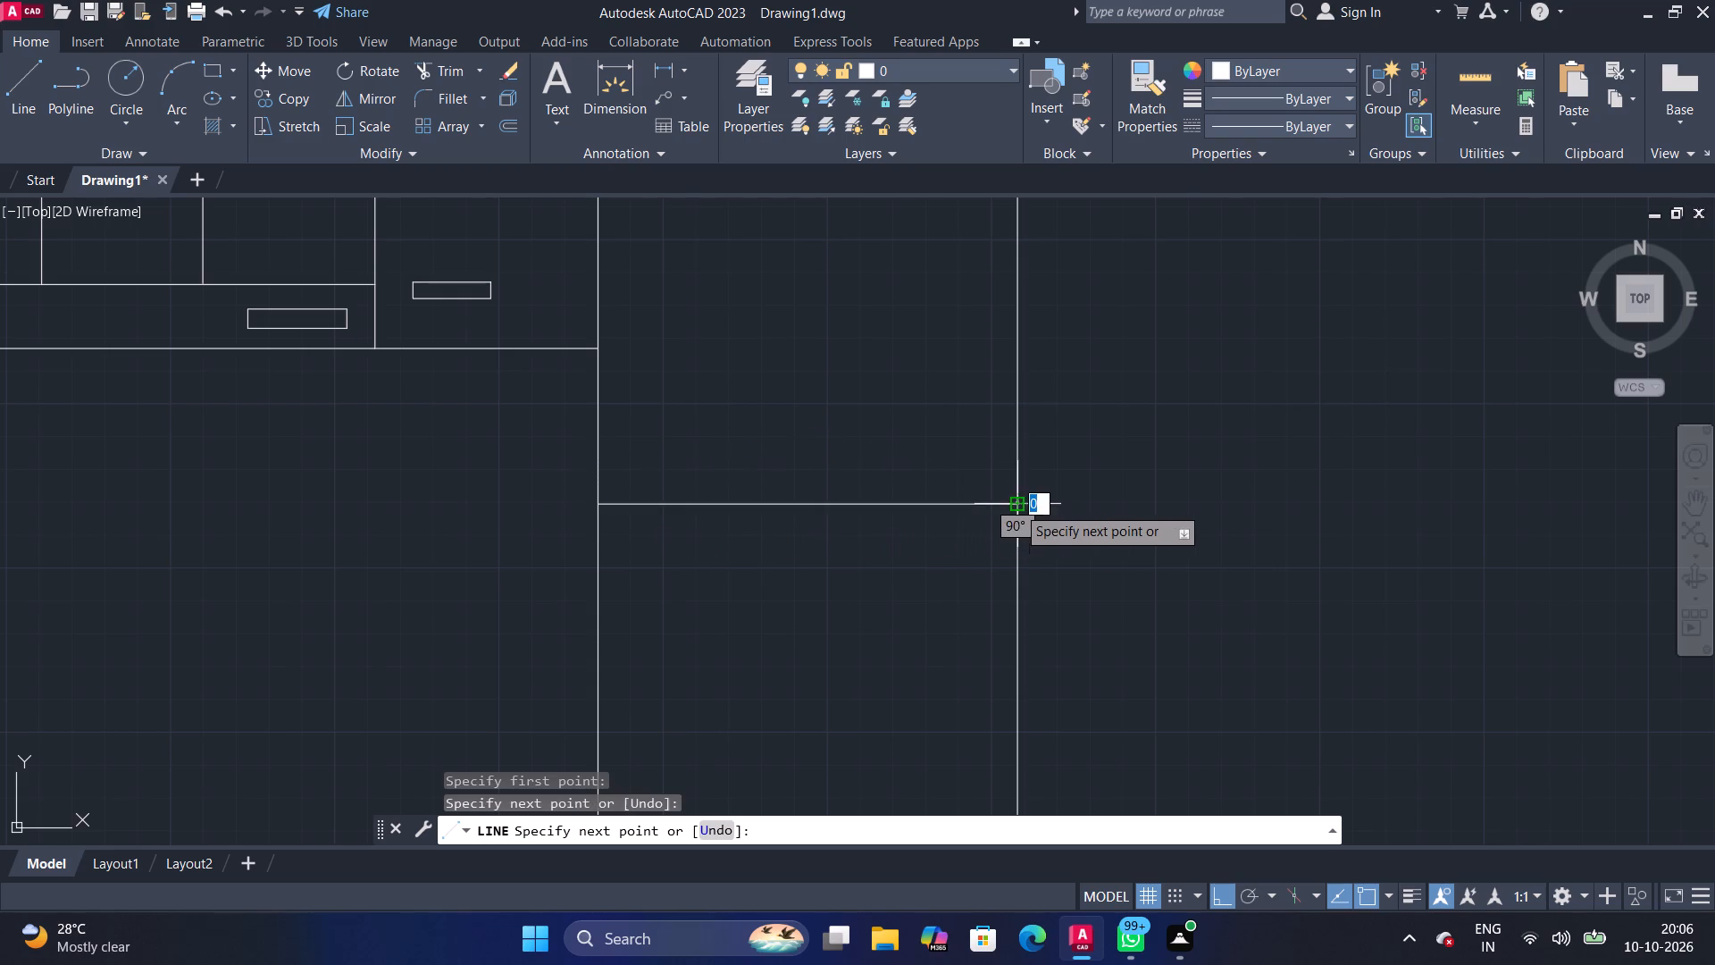
click(22, 82)
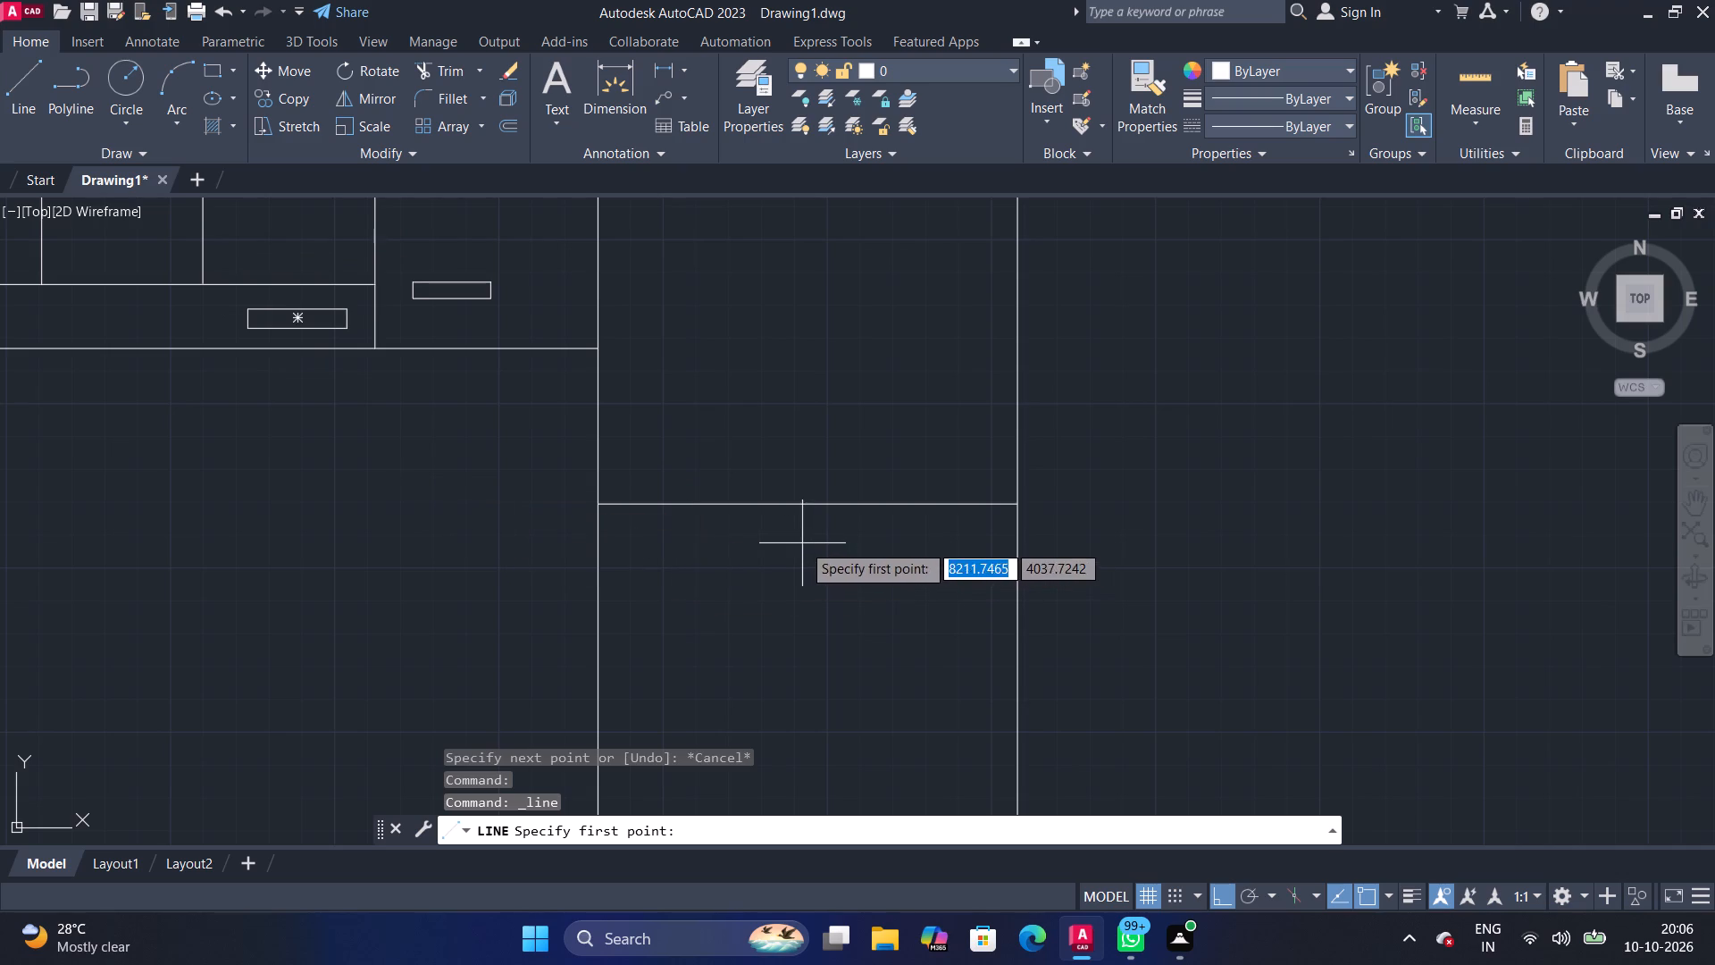
Offset the new horizontal line in the right-hand column downward by 20.
click(506, 114)
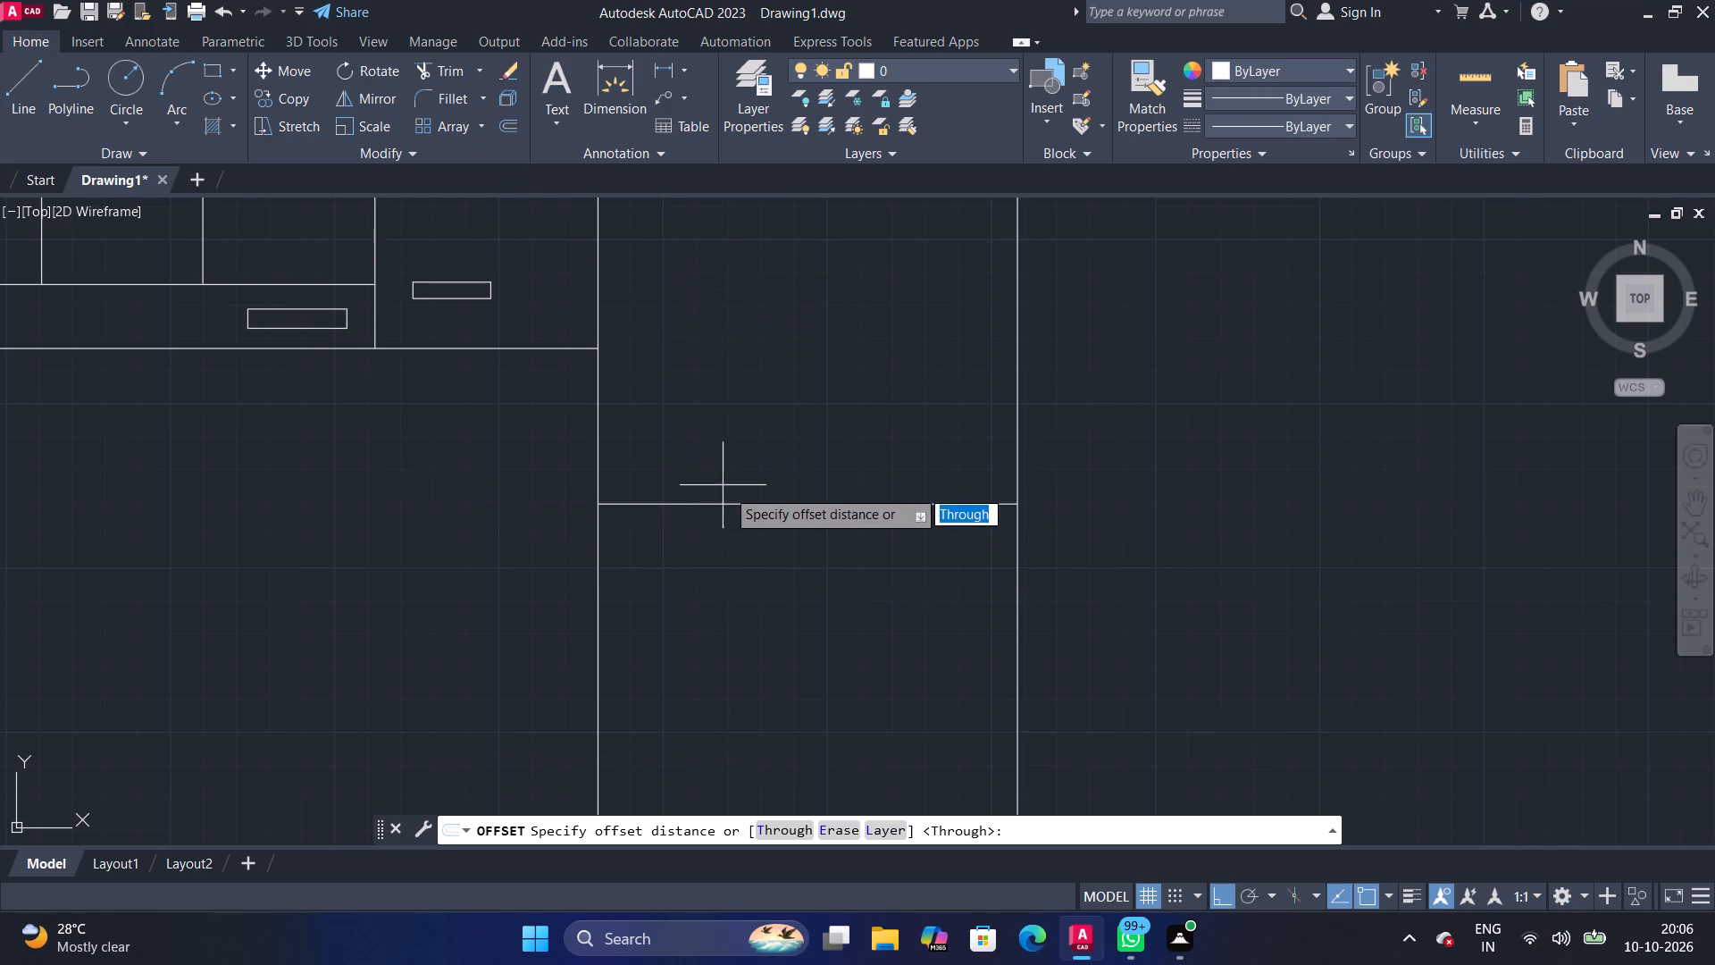
key(space)
click(791, 504)
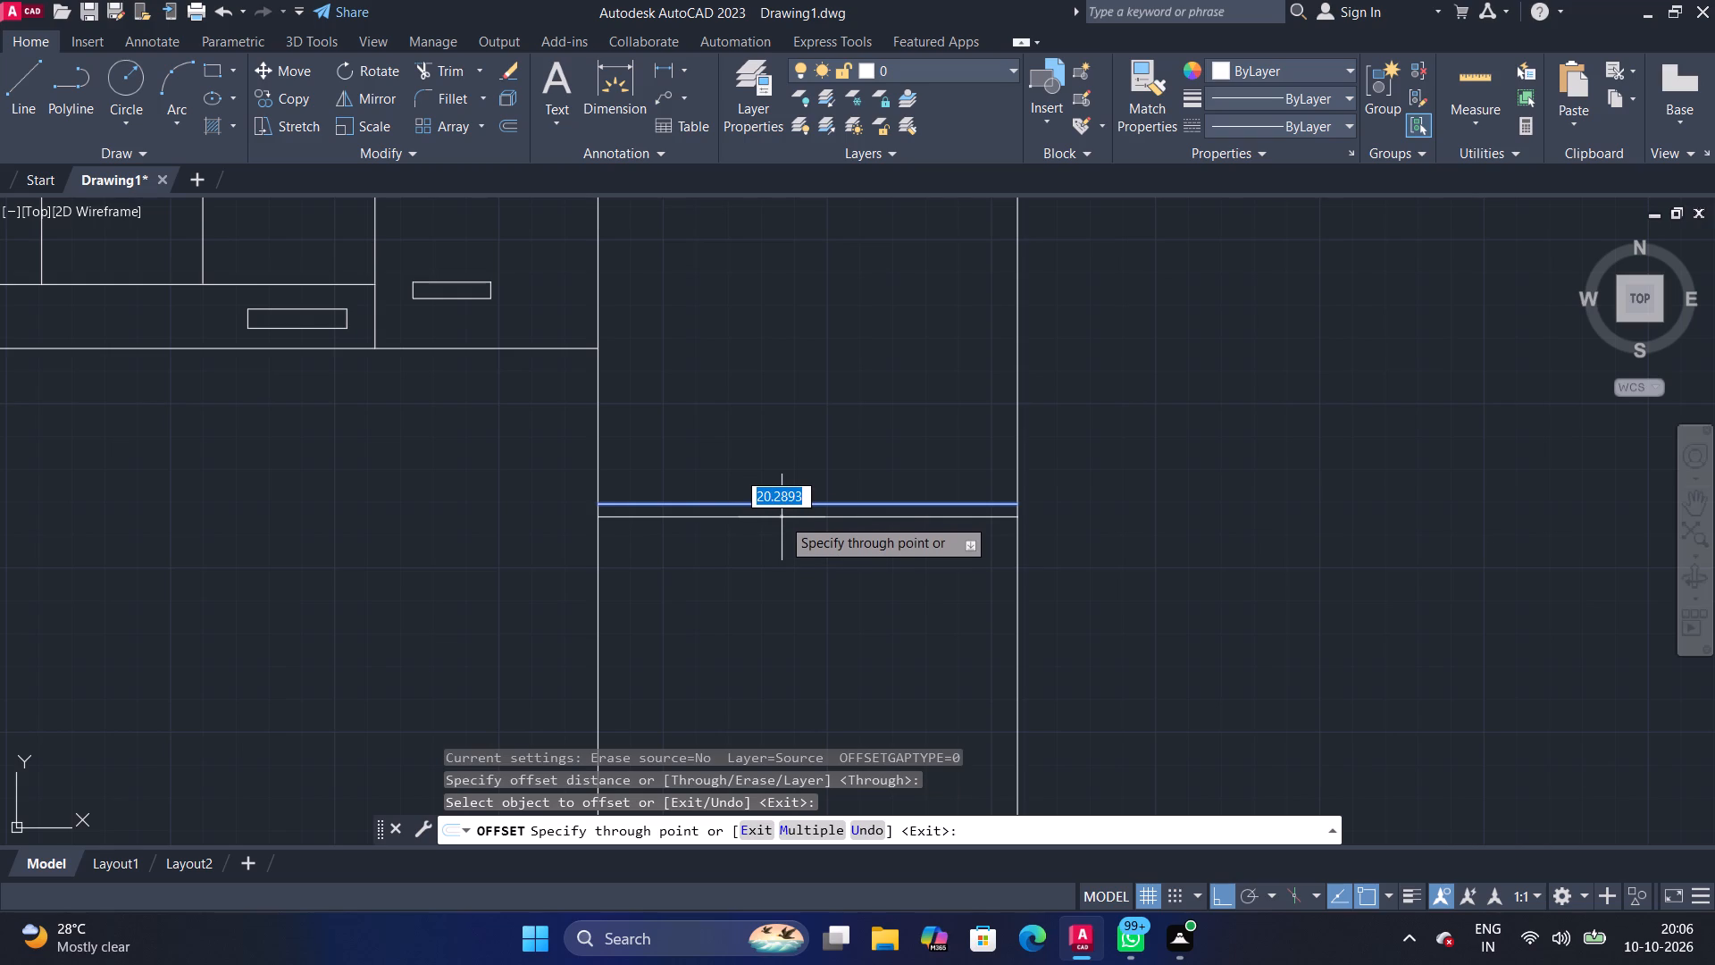
text(20)
key(Return)
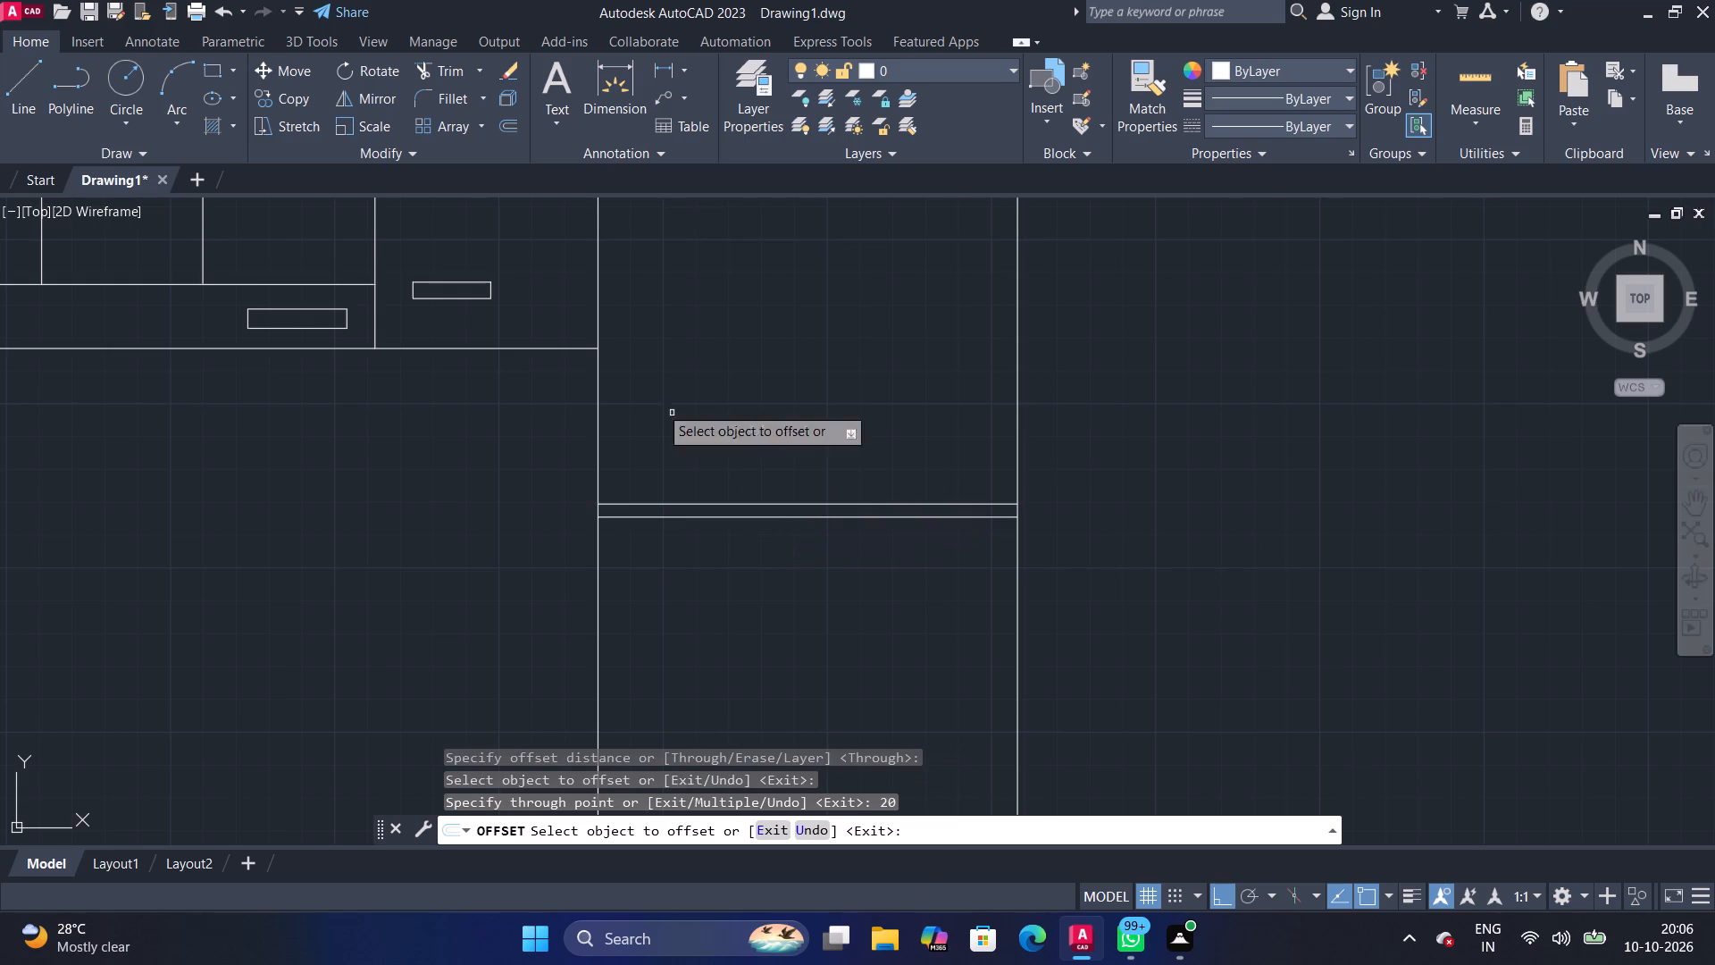
Draw a narrow upright rectangle, about 30 by 185, near the column's left edge, above the new pair of horizontal lines.
click(217, 65)
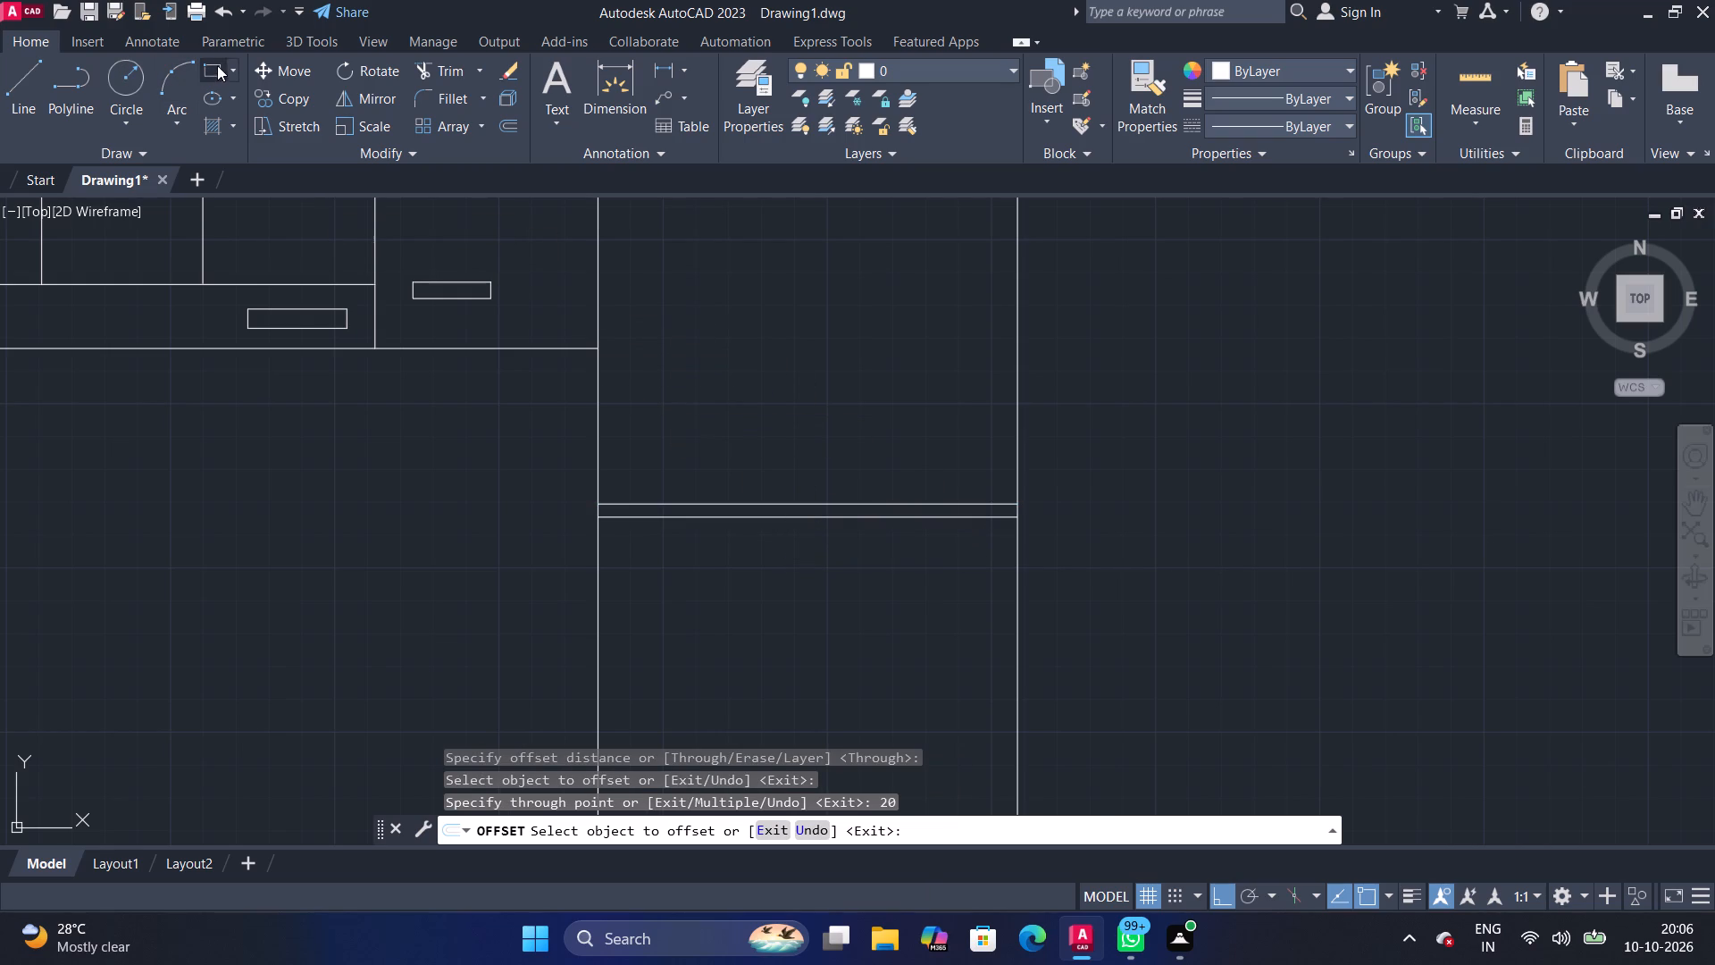
click(643, 315)
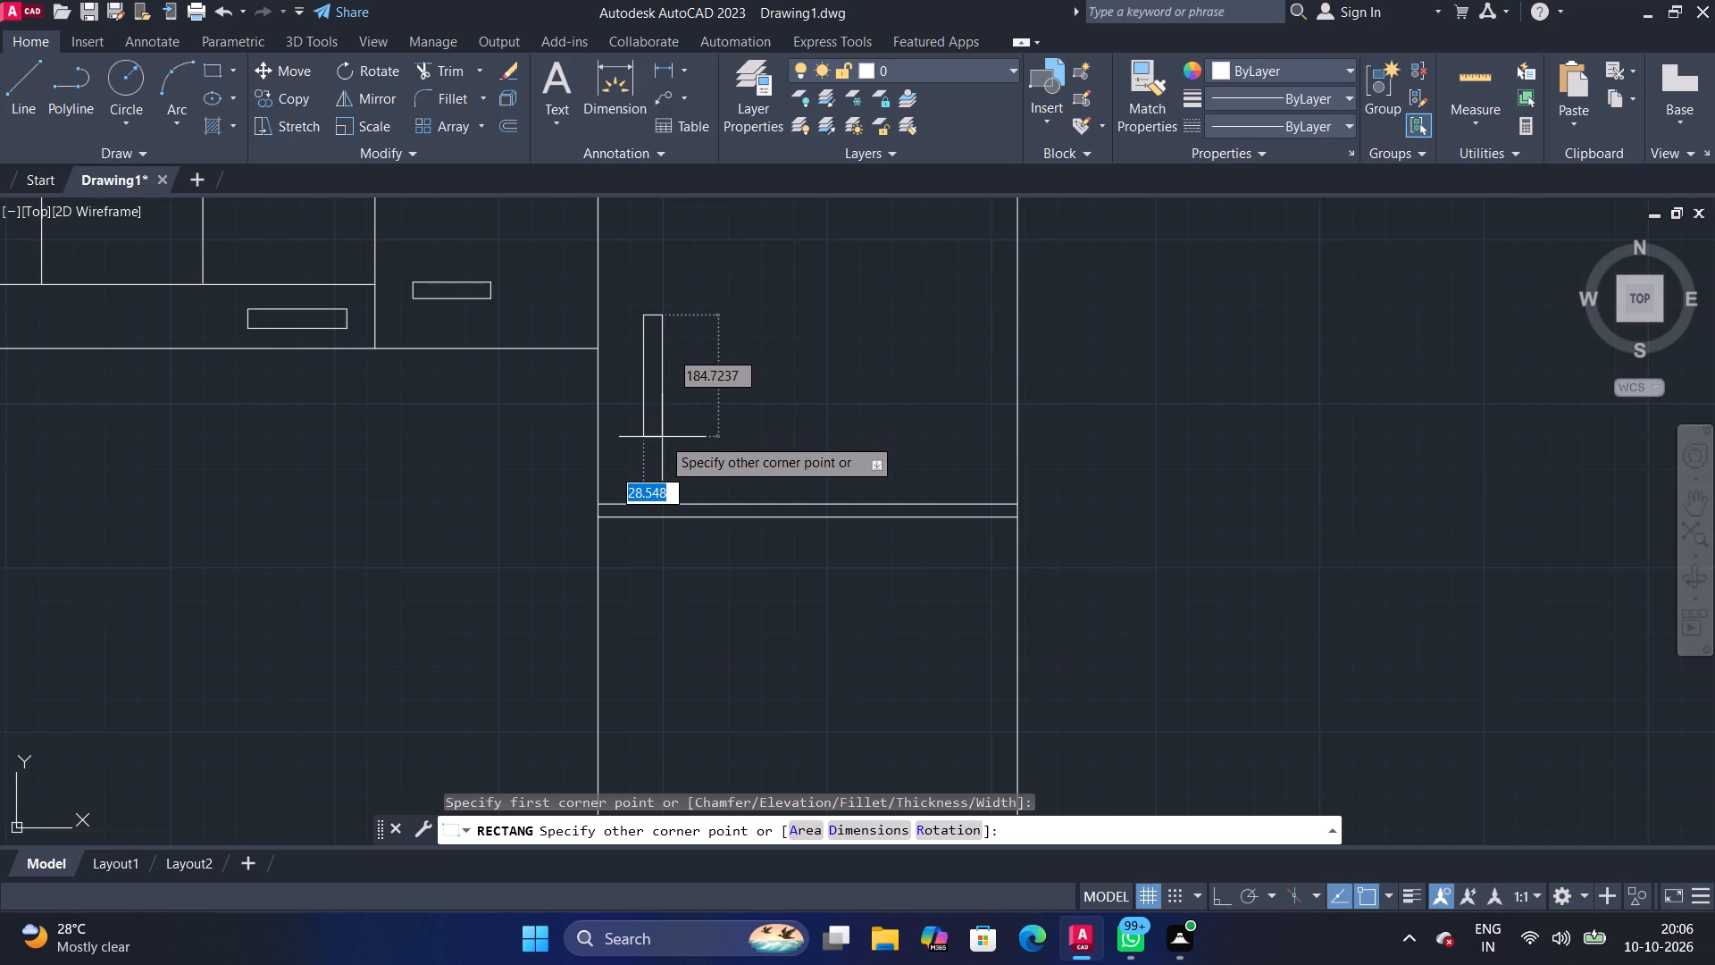
click(664, 438)
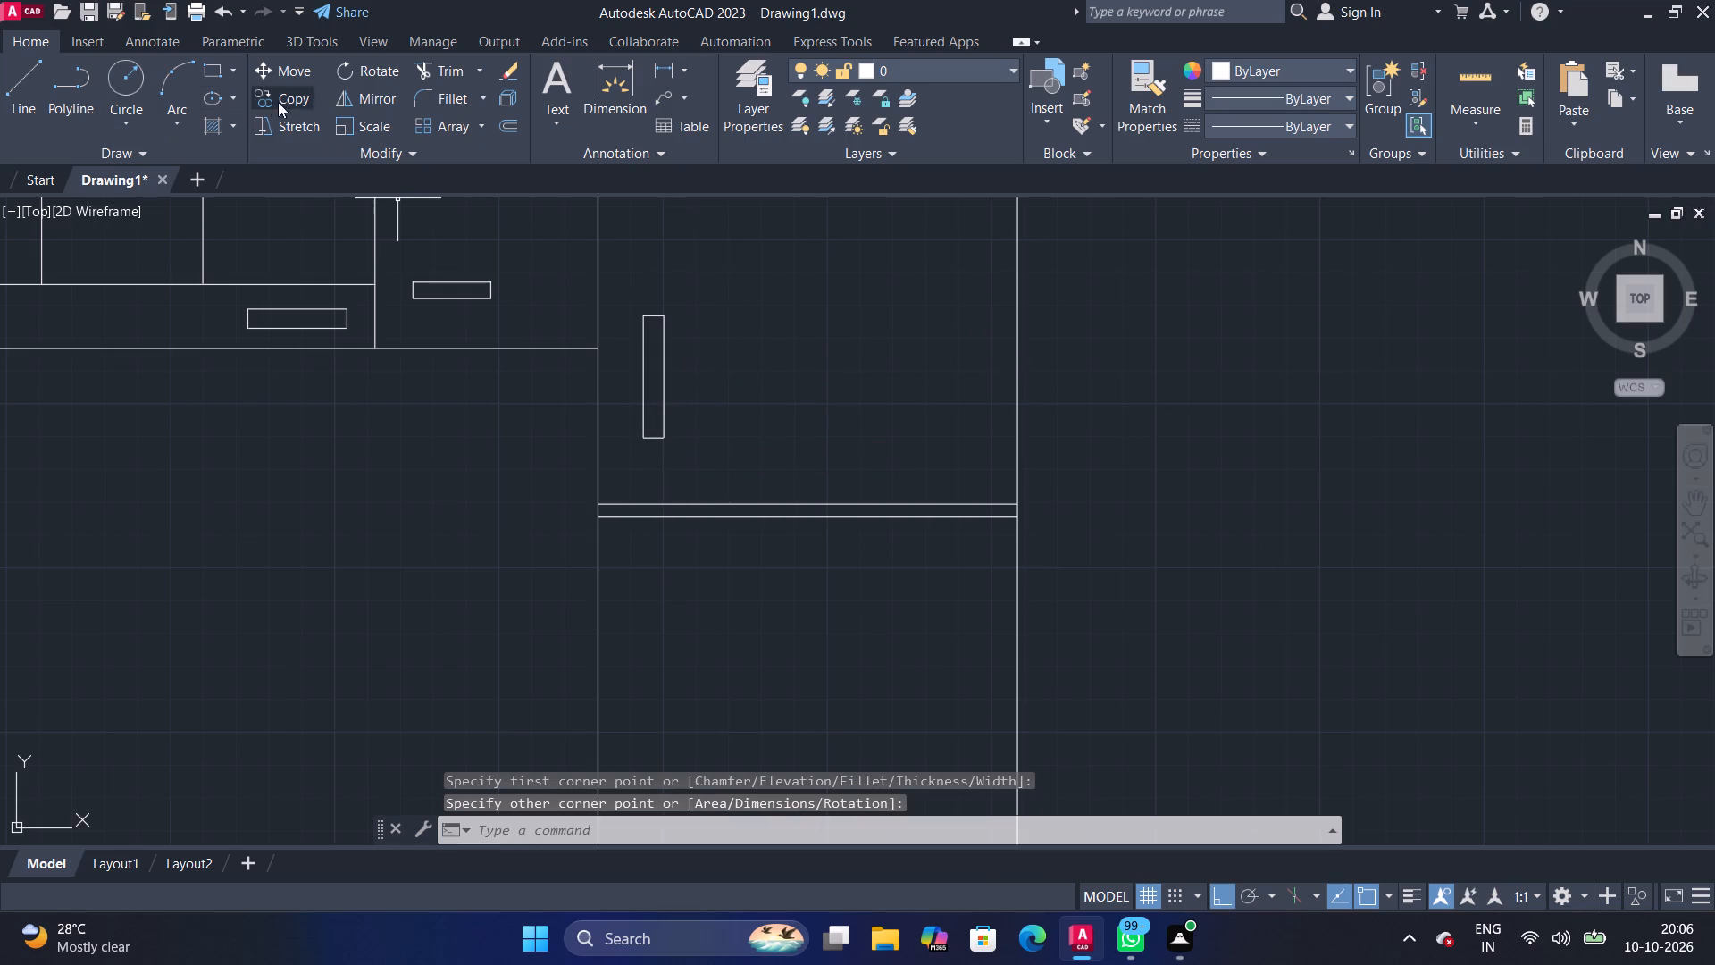
Copy the narrow upright rectangle straight down into the section below the pair of horizontal lines.
click(296, 97)
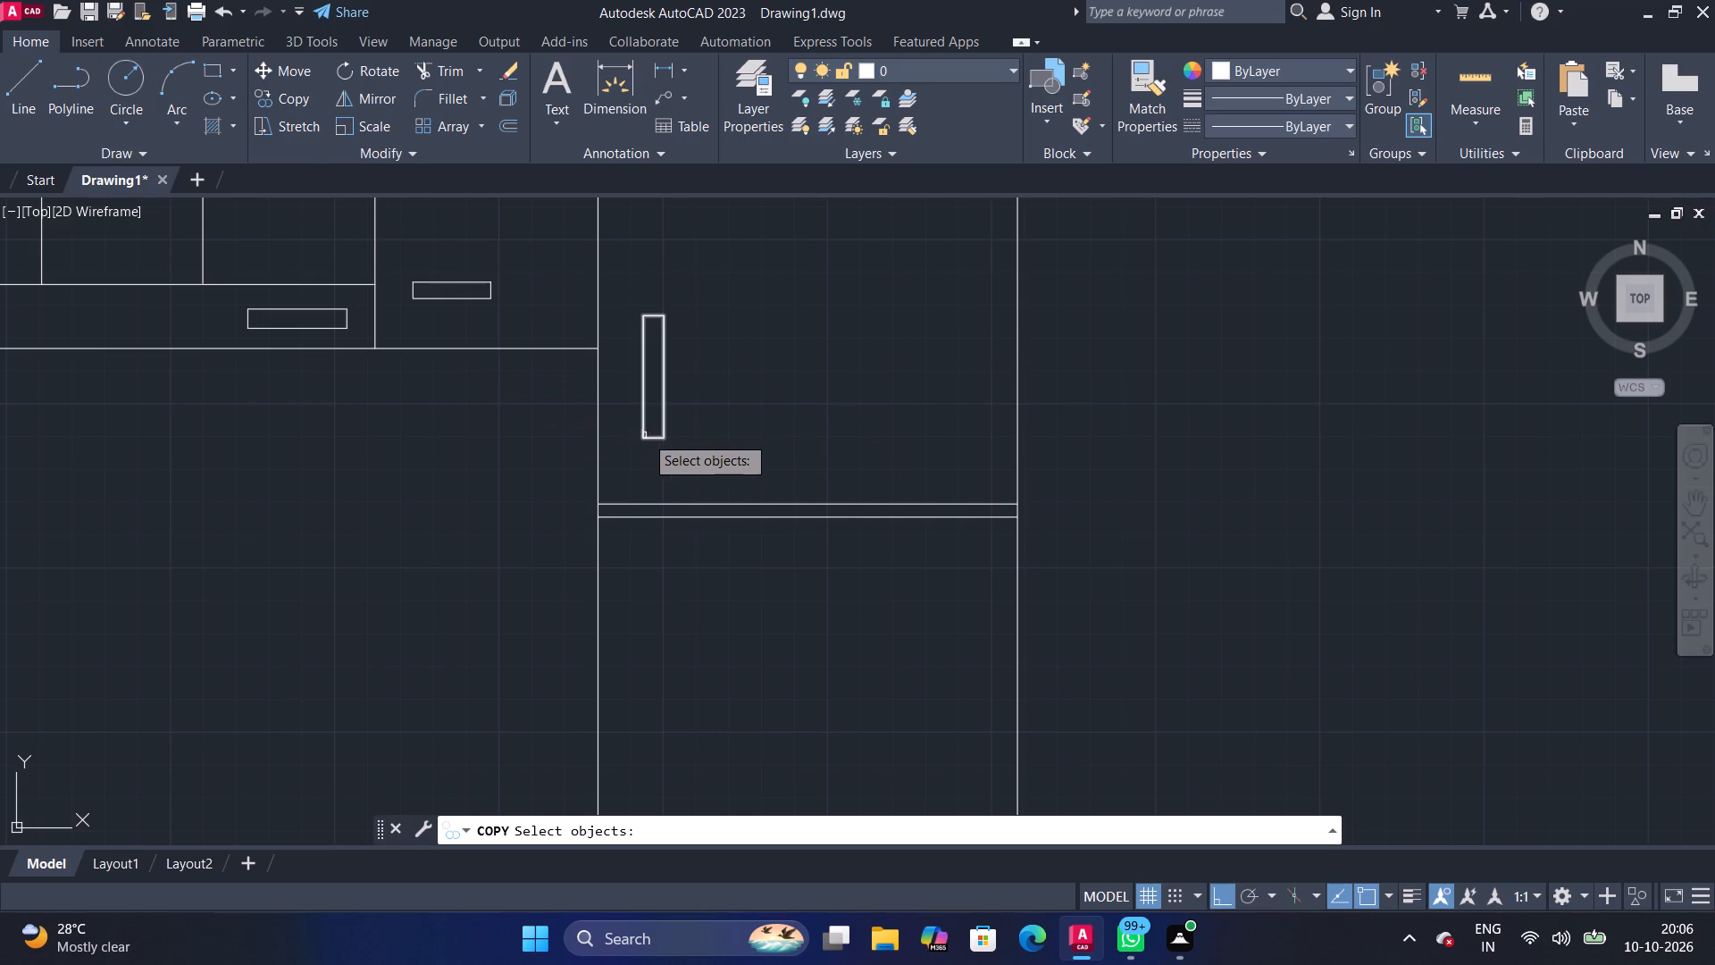
click(651, 435)
key(space)
drag(651, 436, 660, 714)
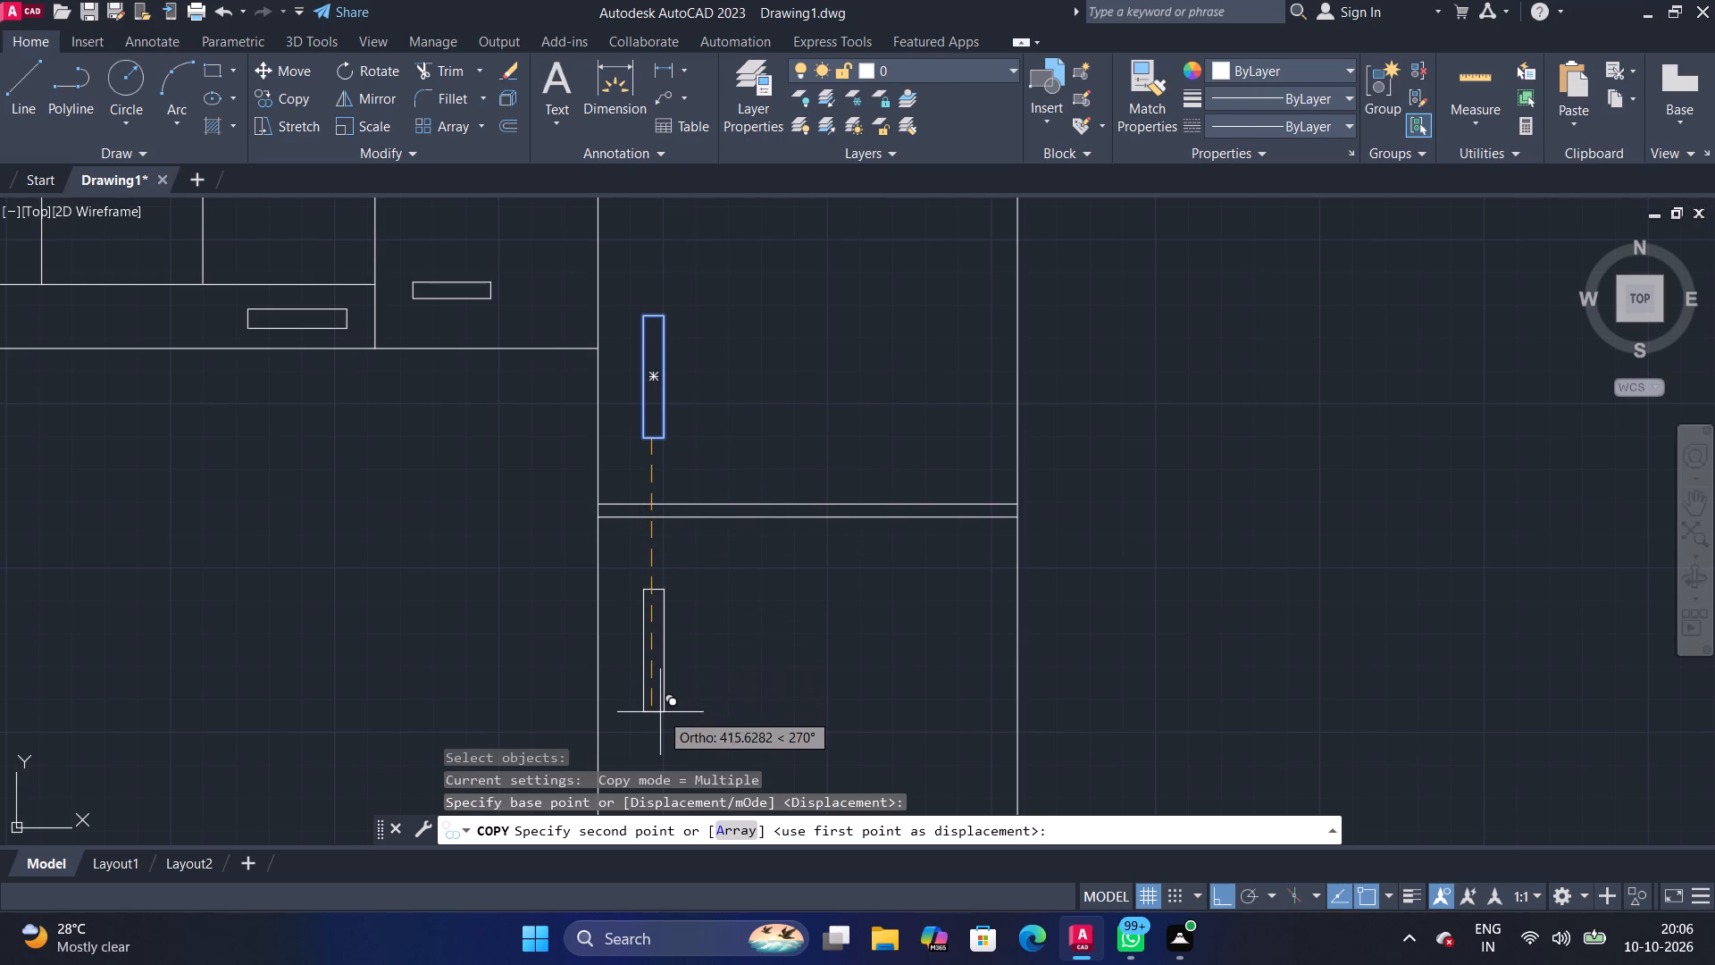
drag(660, 714, 660, 723)
click(660, 723)
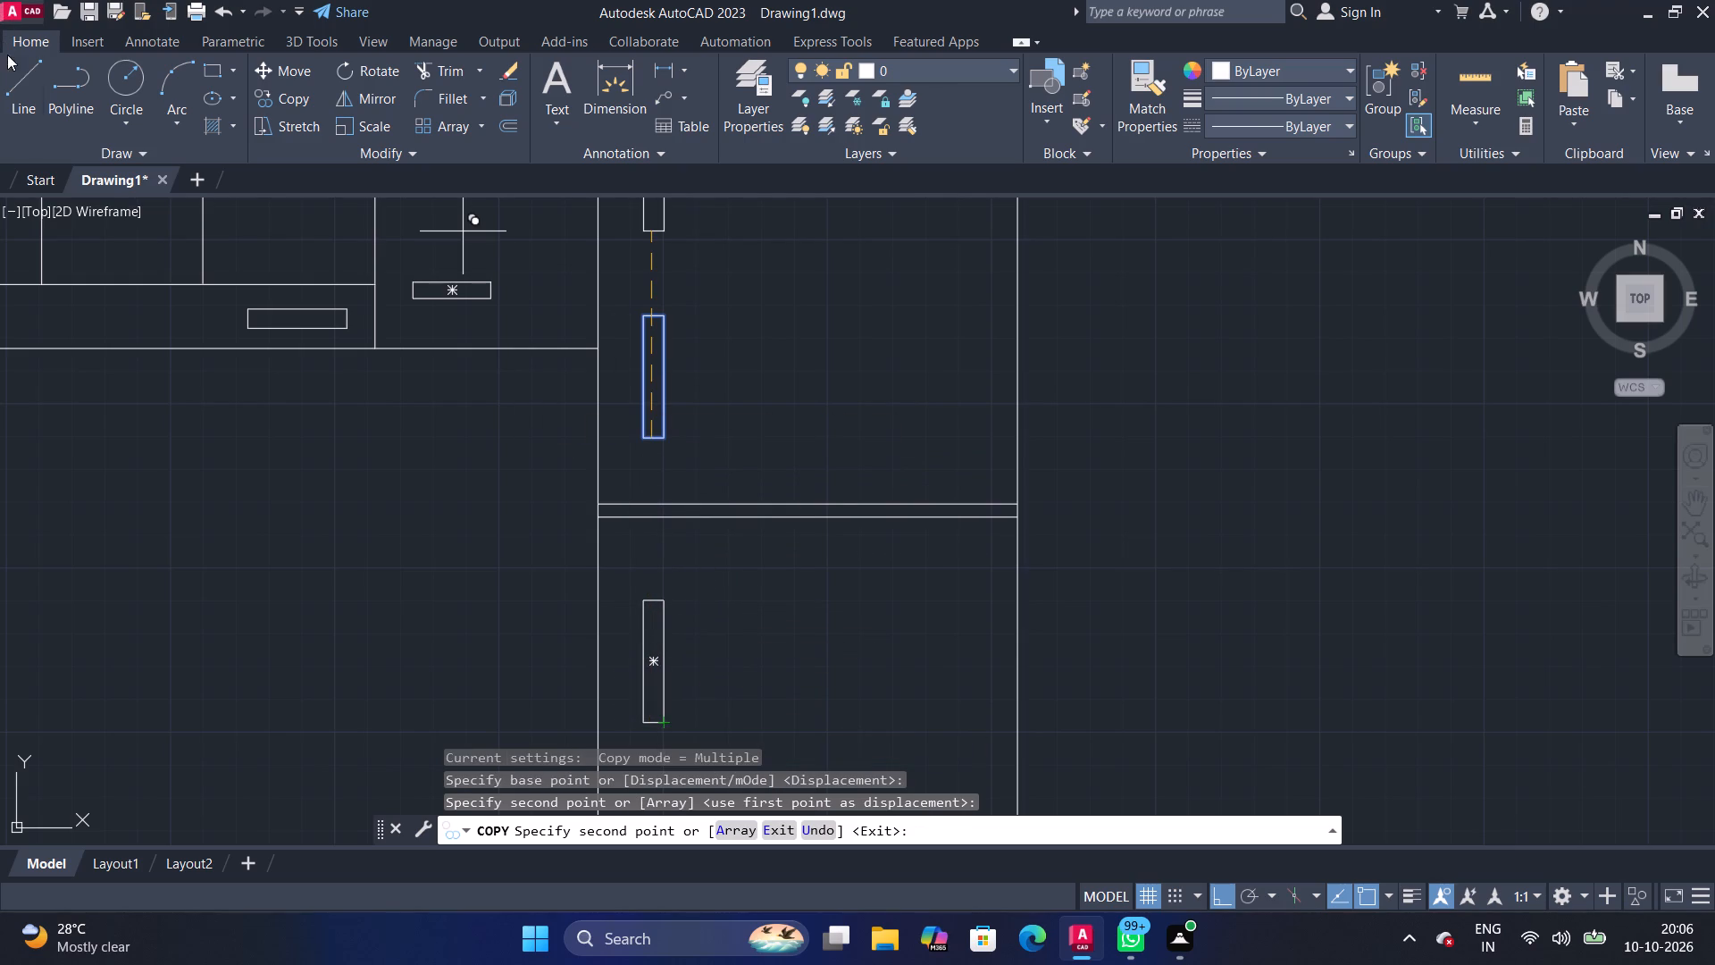
Draw a horizontal line across the large open area, from the right-hand column's left edge to the outer left edge, roughly midway down.
click(30, 91)
scroll(176, 186, down, 2)
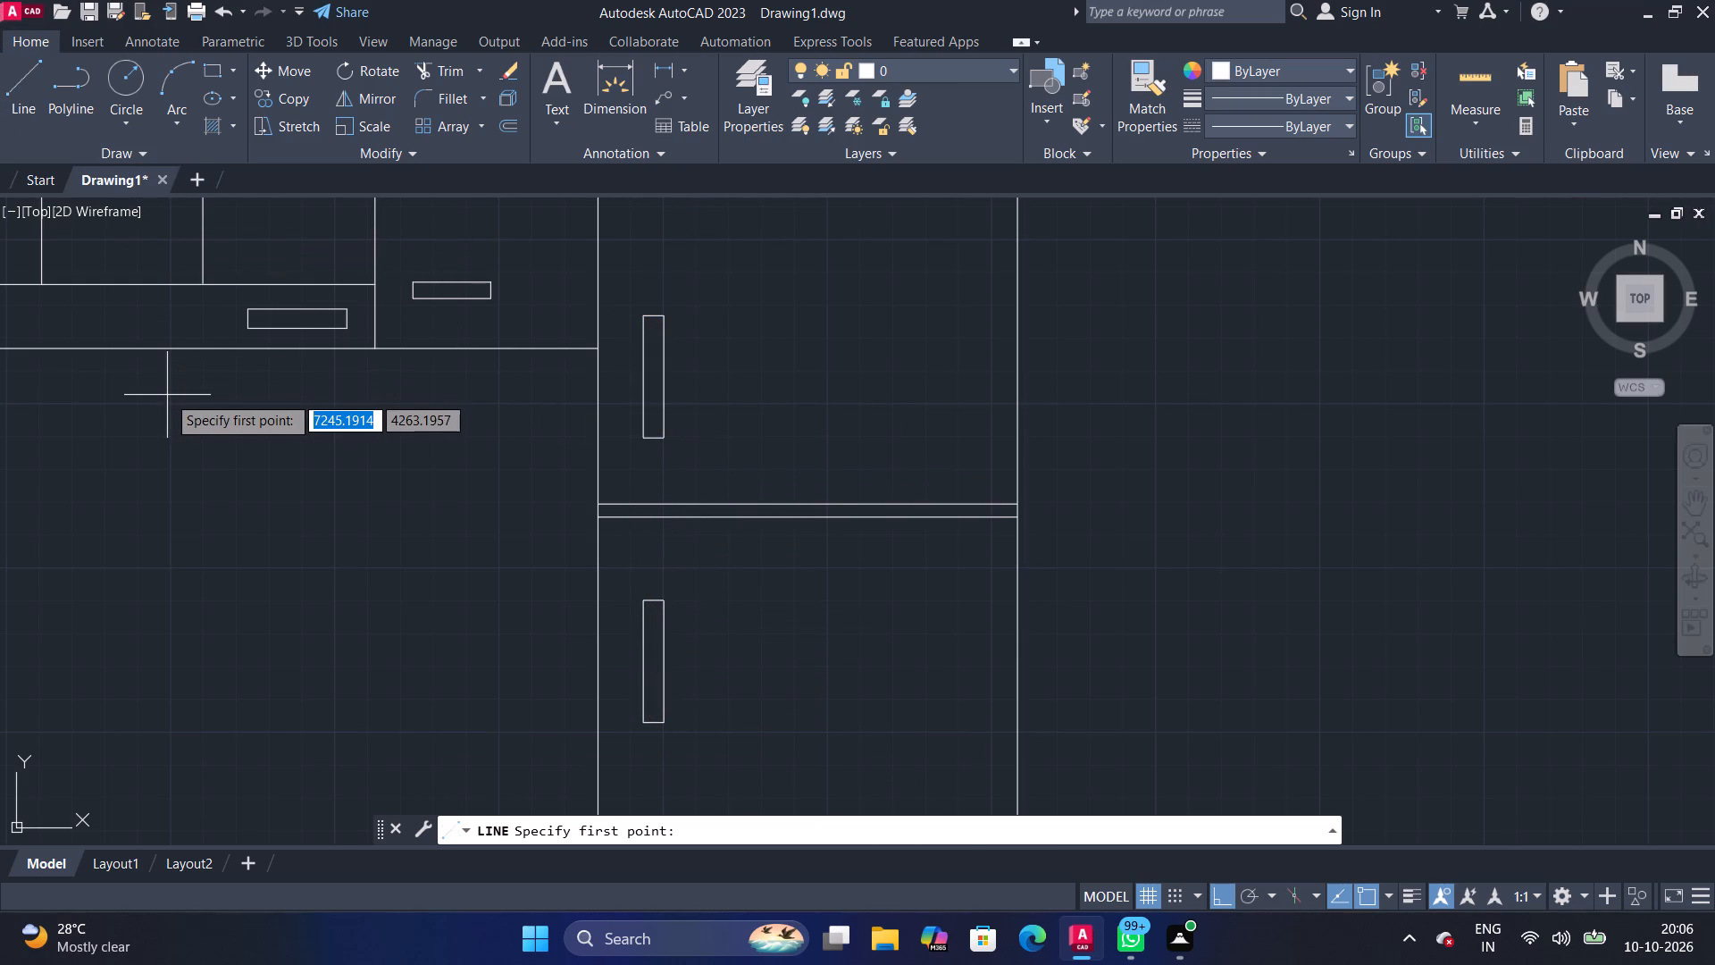
scroll(167, 398, down, 1)
middle_drag(145, 576, 486, 405)
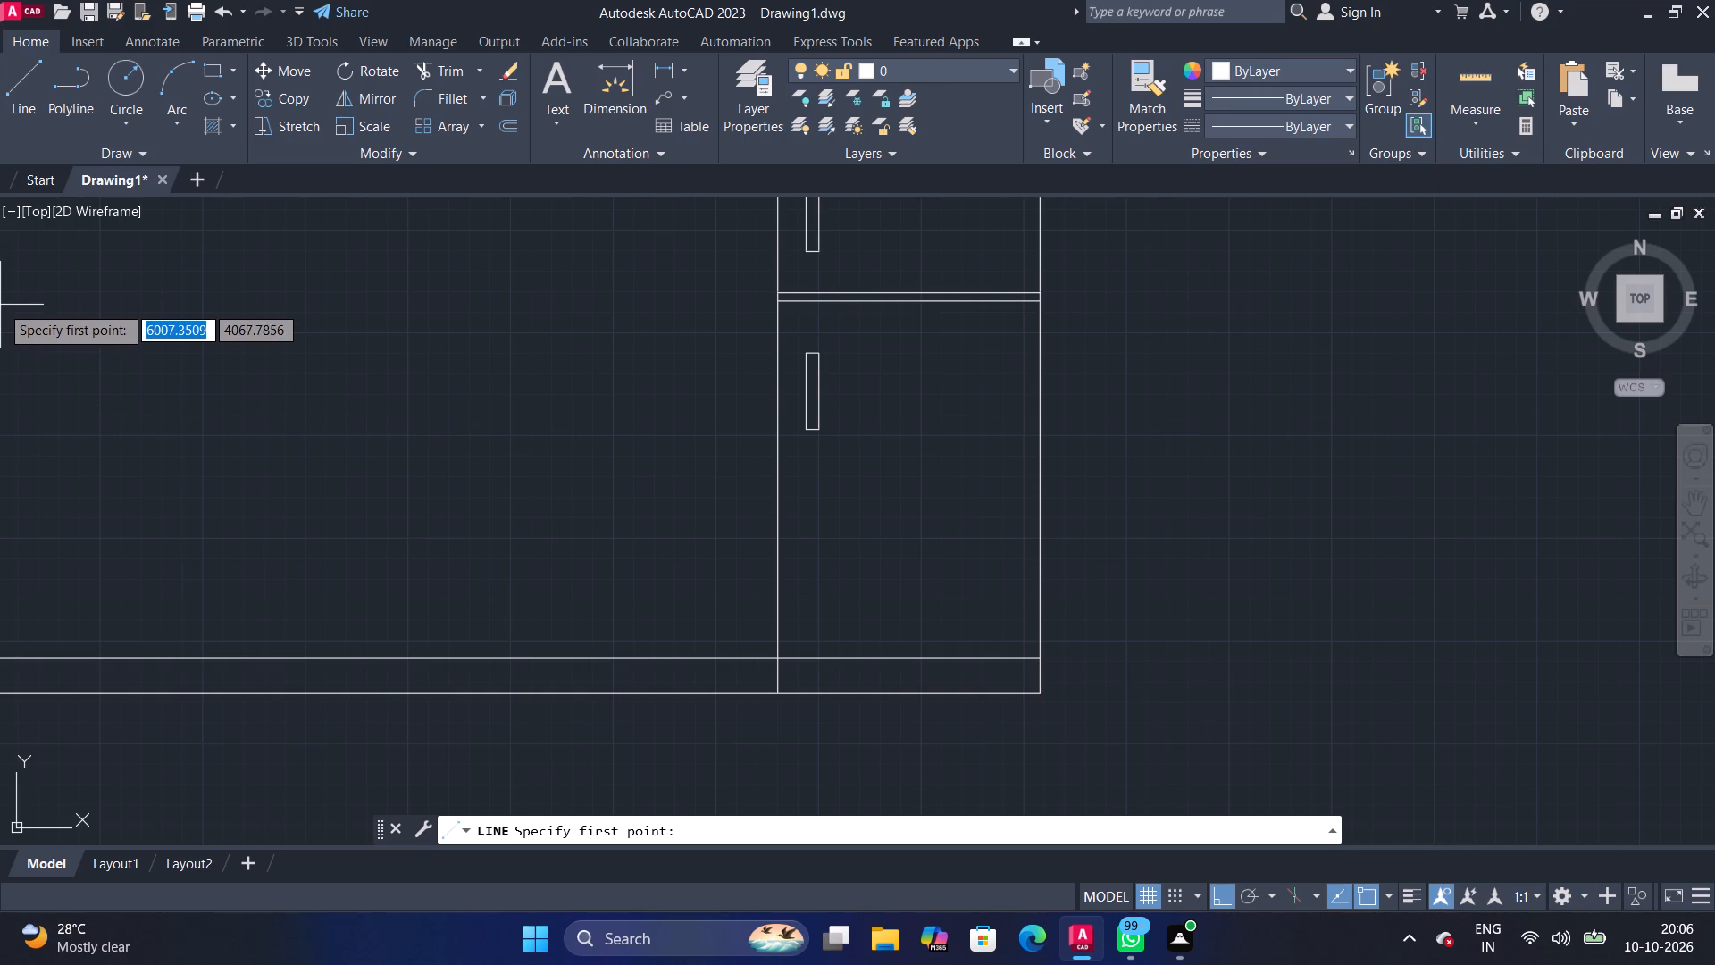
middle_drag(21, 307, 787, 386)
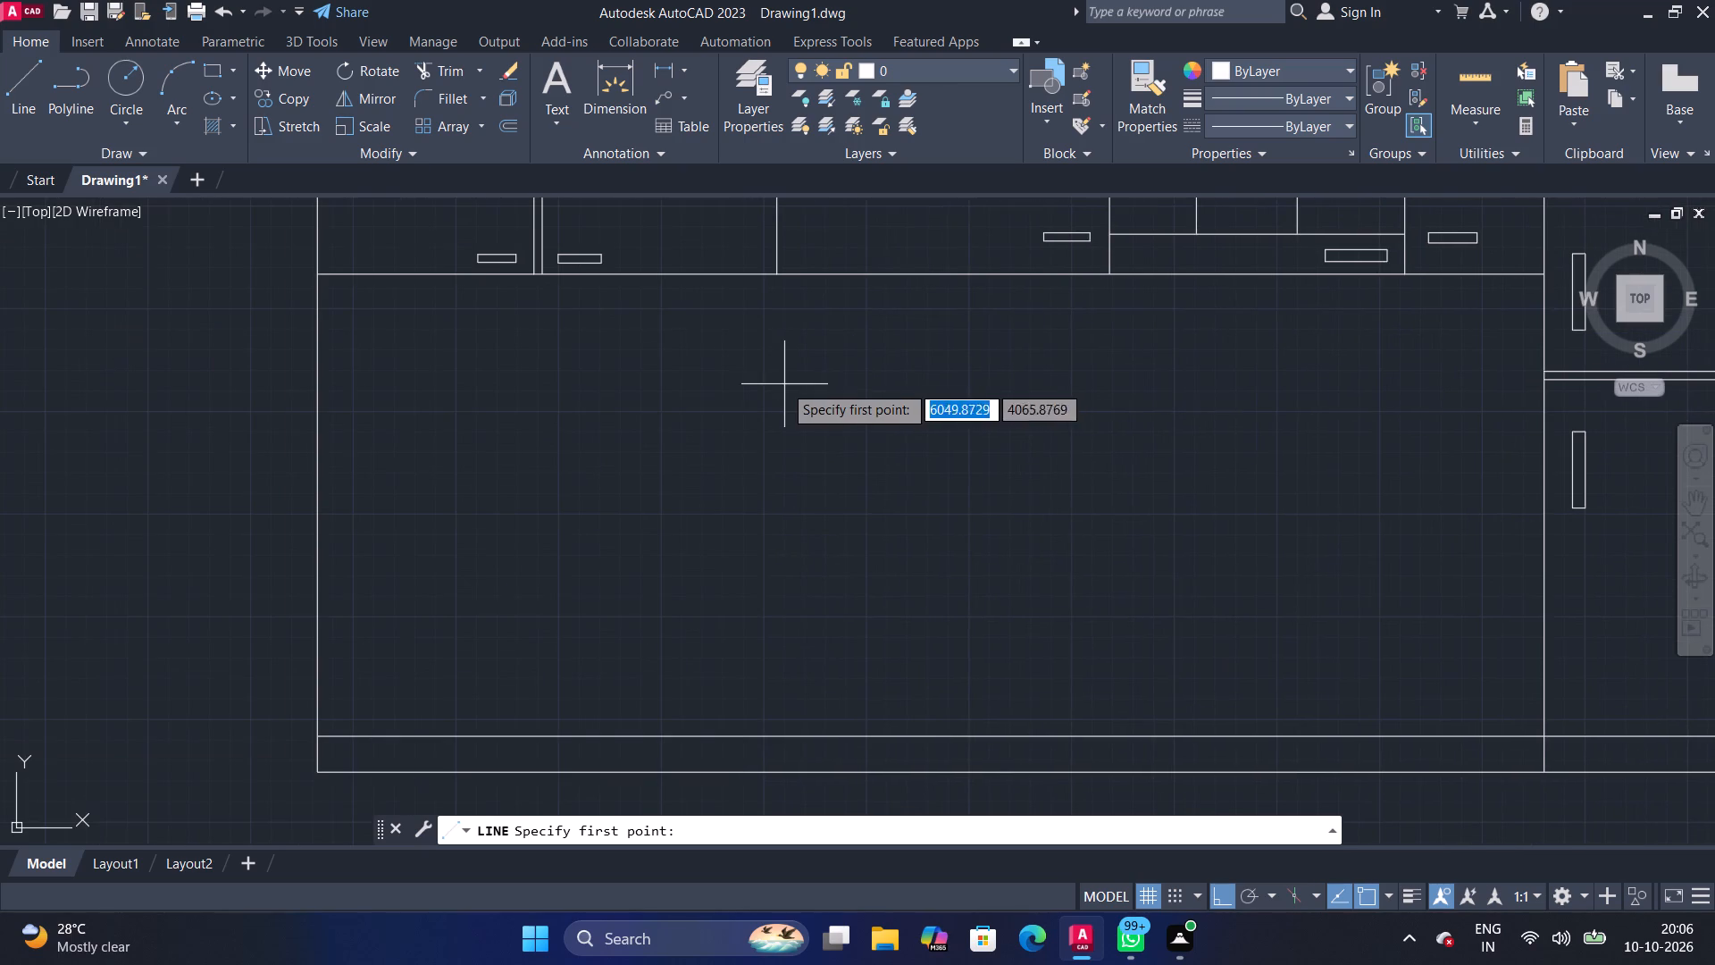
middle_drag(757, 407, 684, 321)
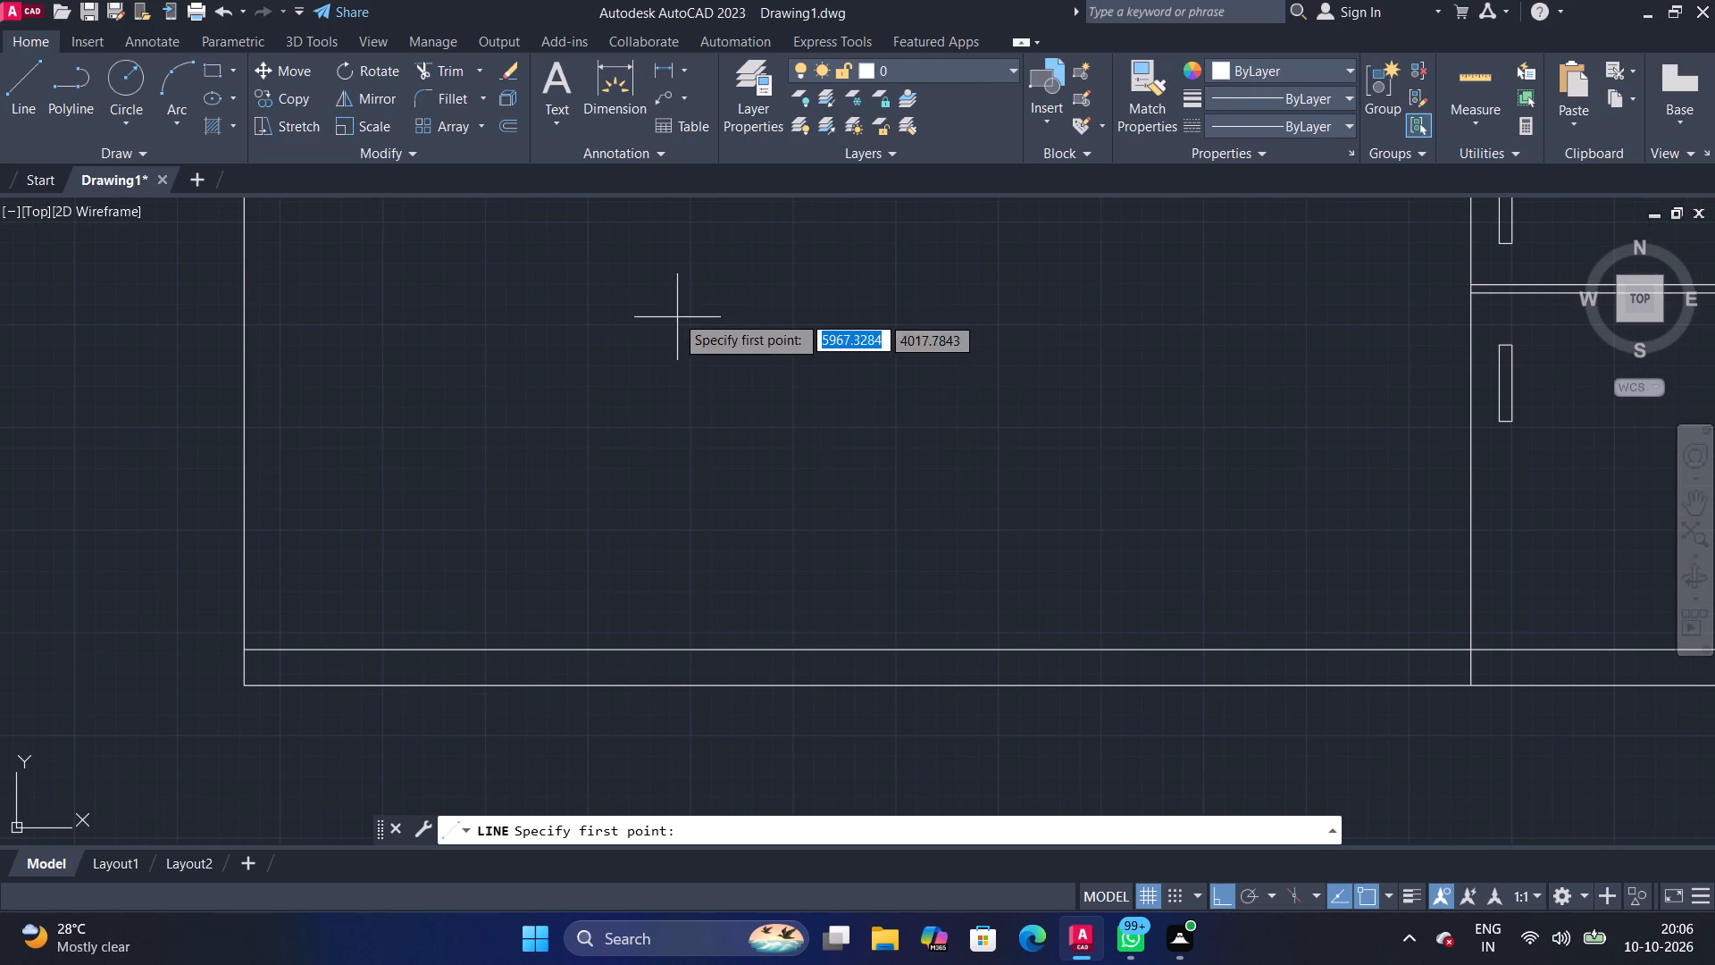
click(32, 101)
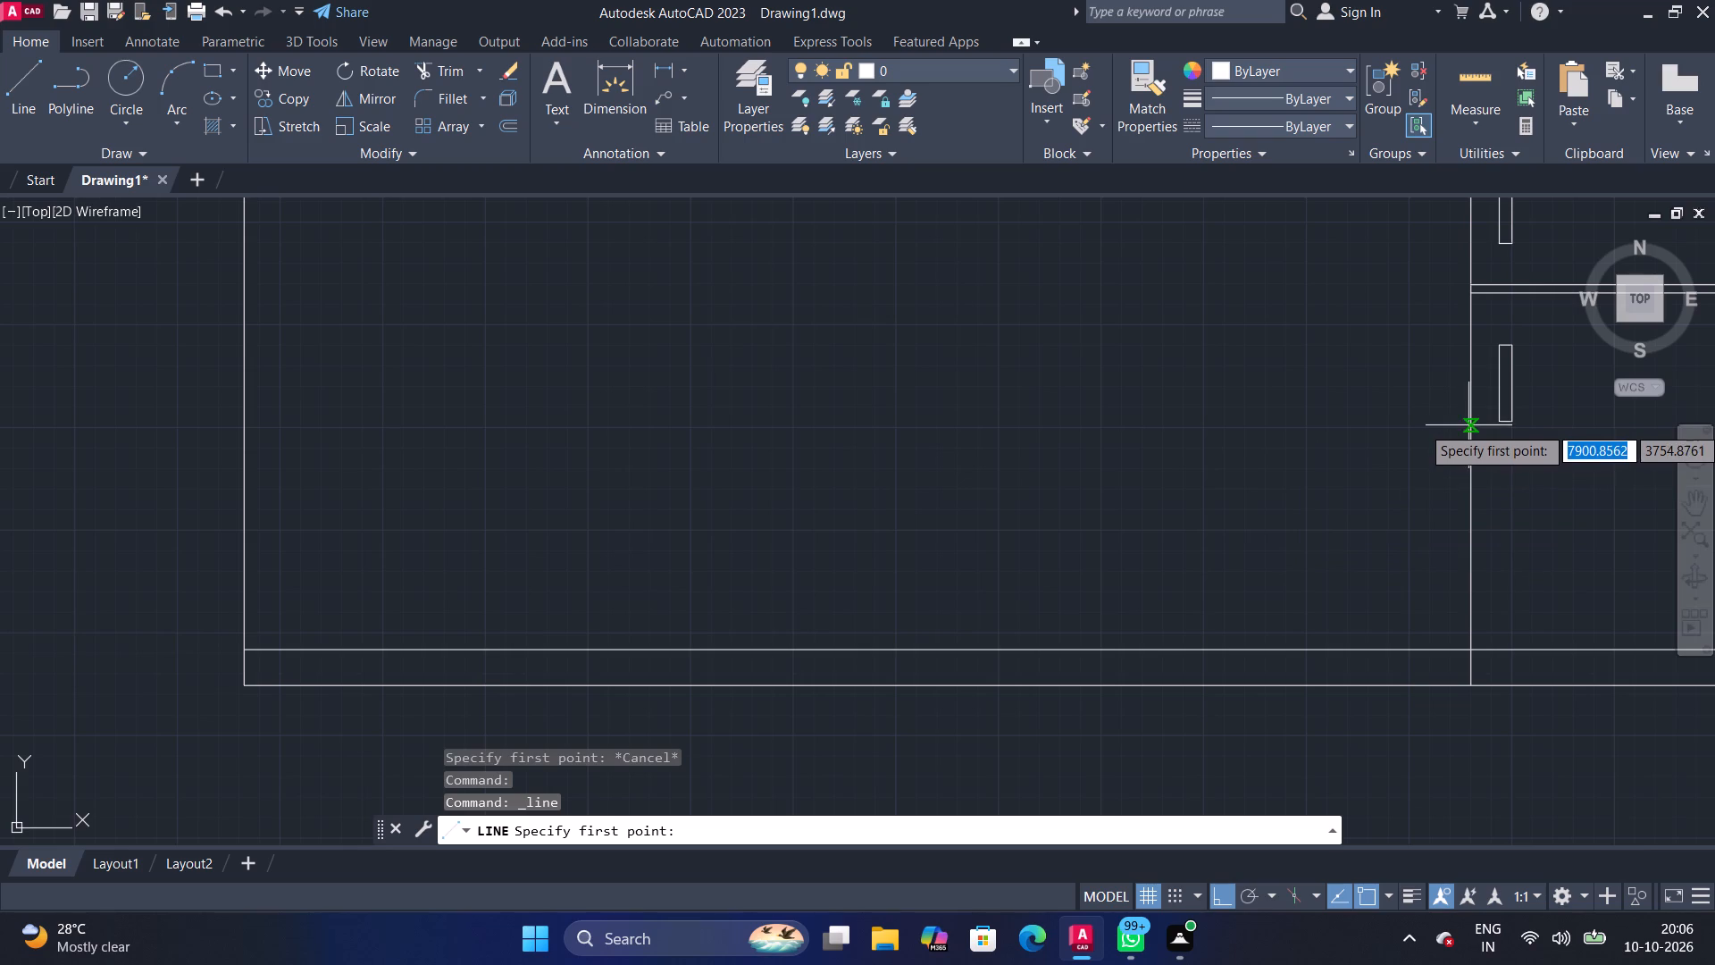
scroll(1356, 453, down, 2)
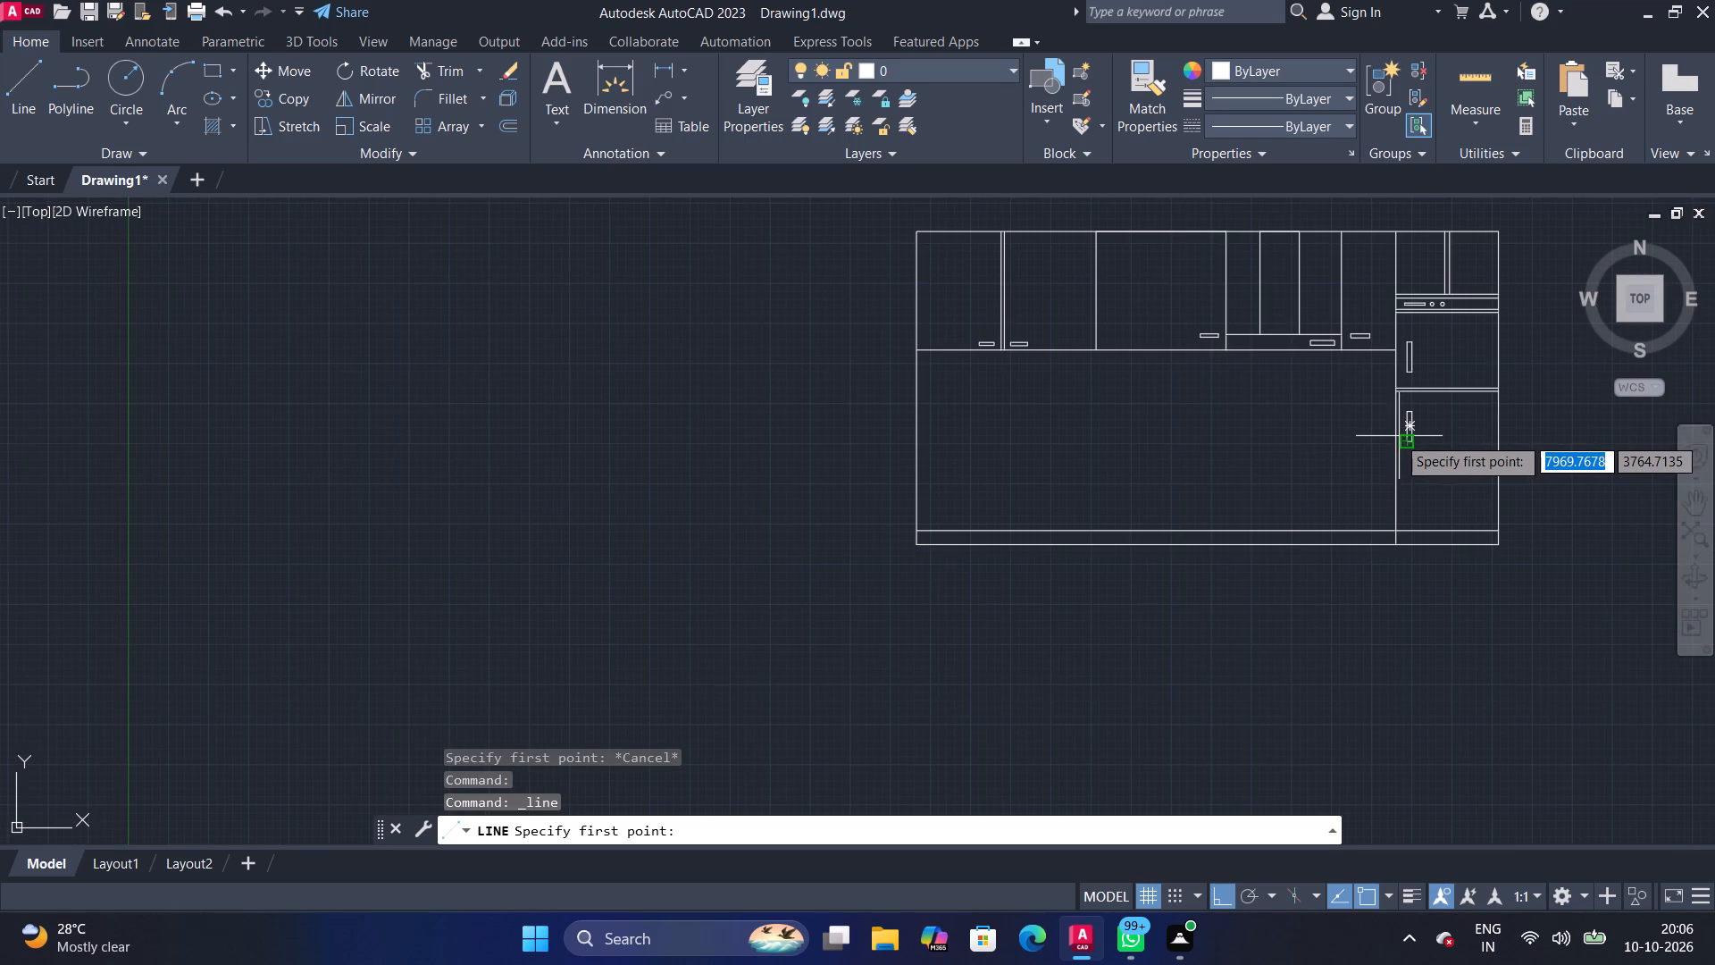
scroll(1396, 439, up, 2)
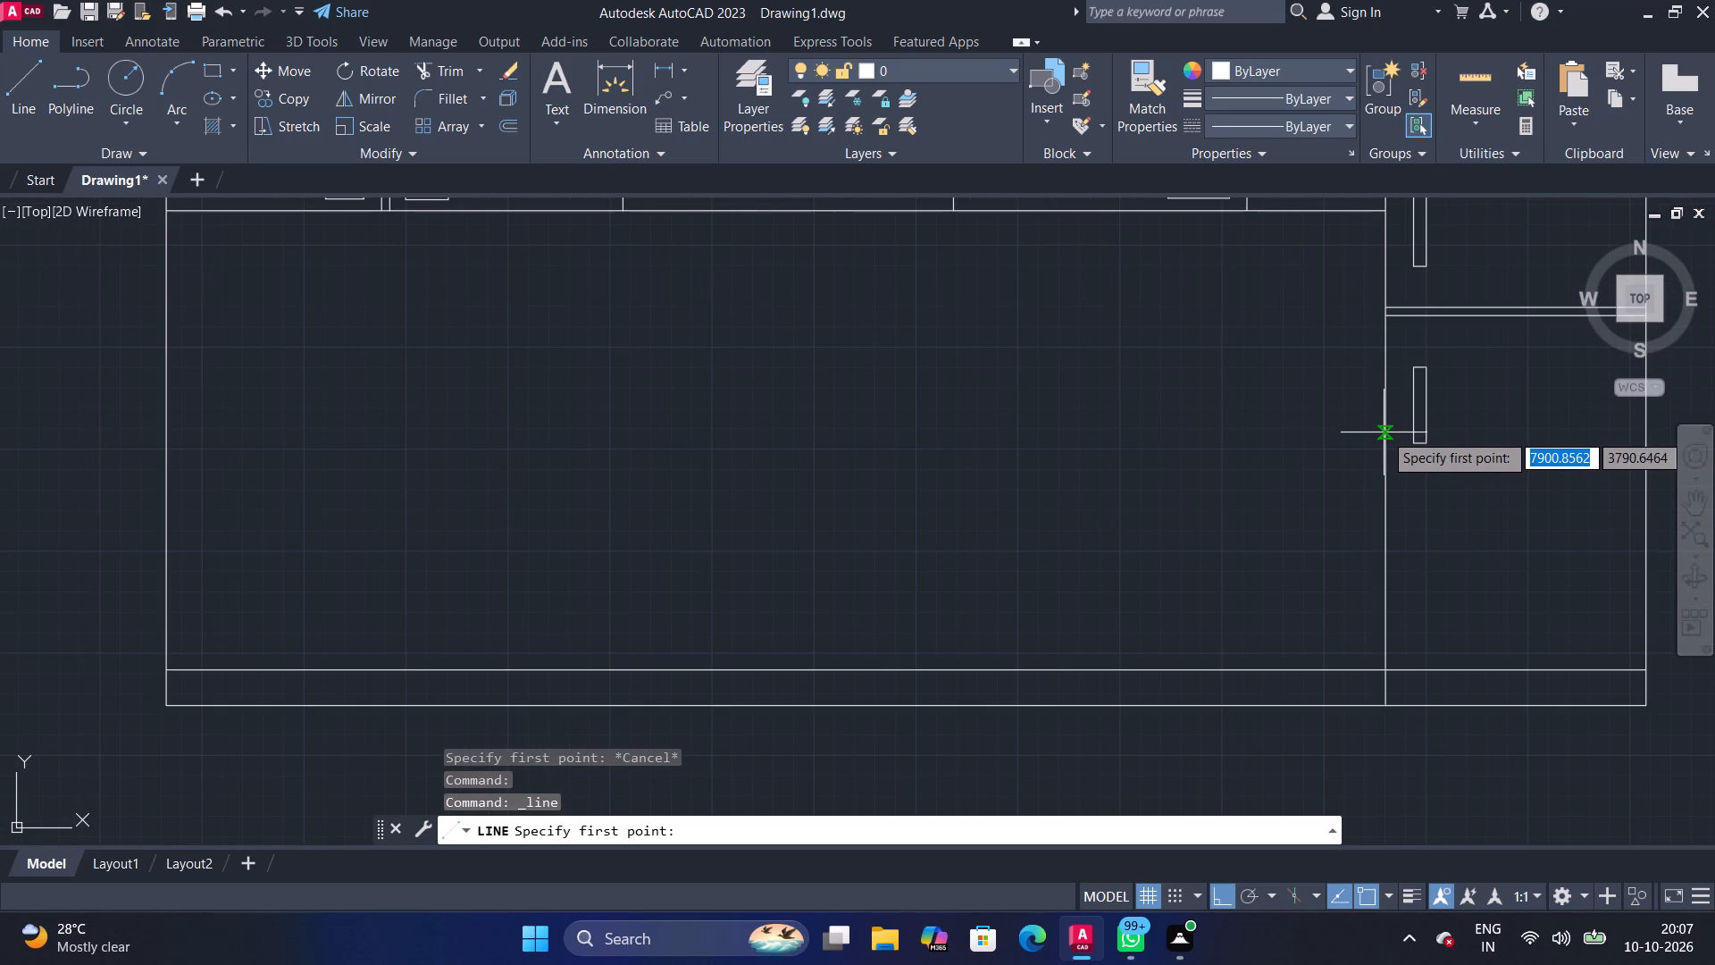
click(1383, 437)
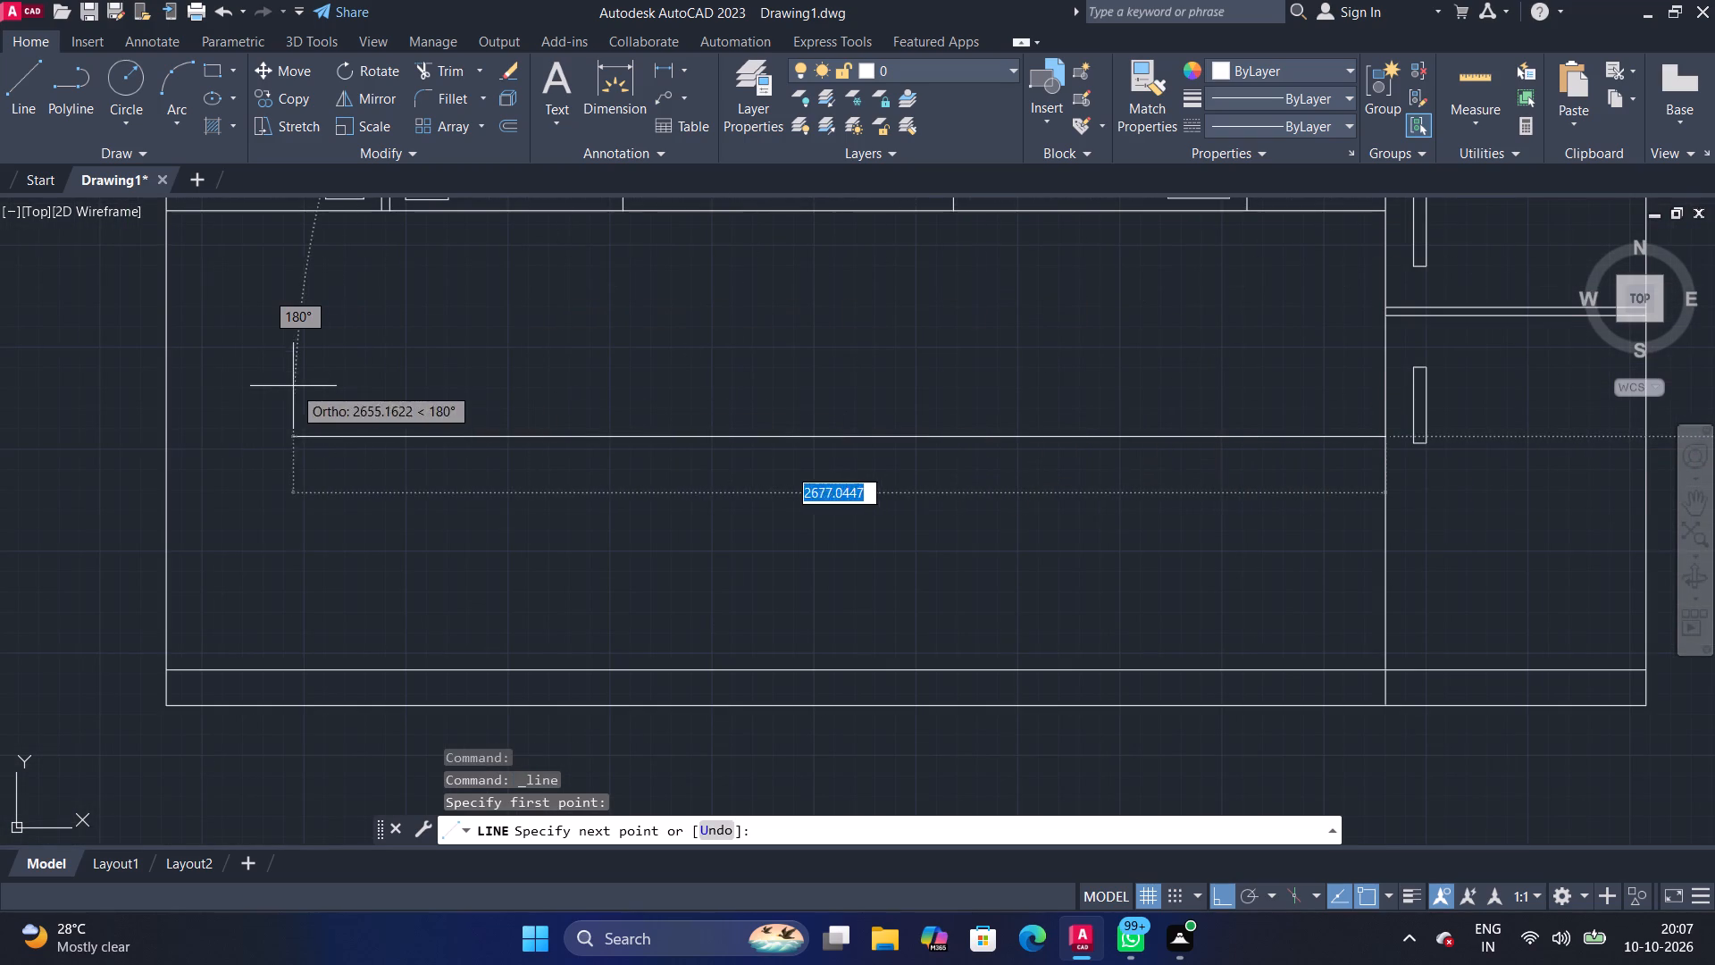
click(165, 432)
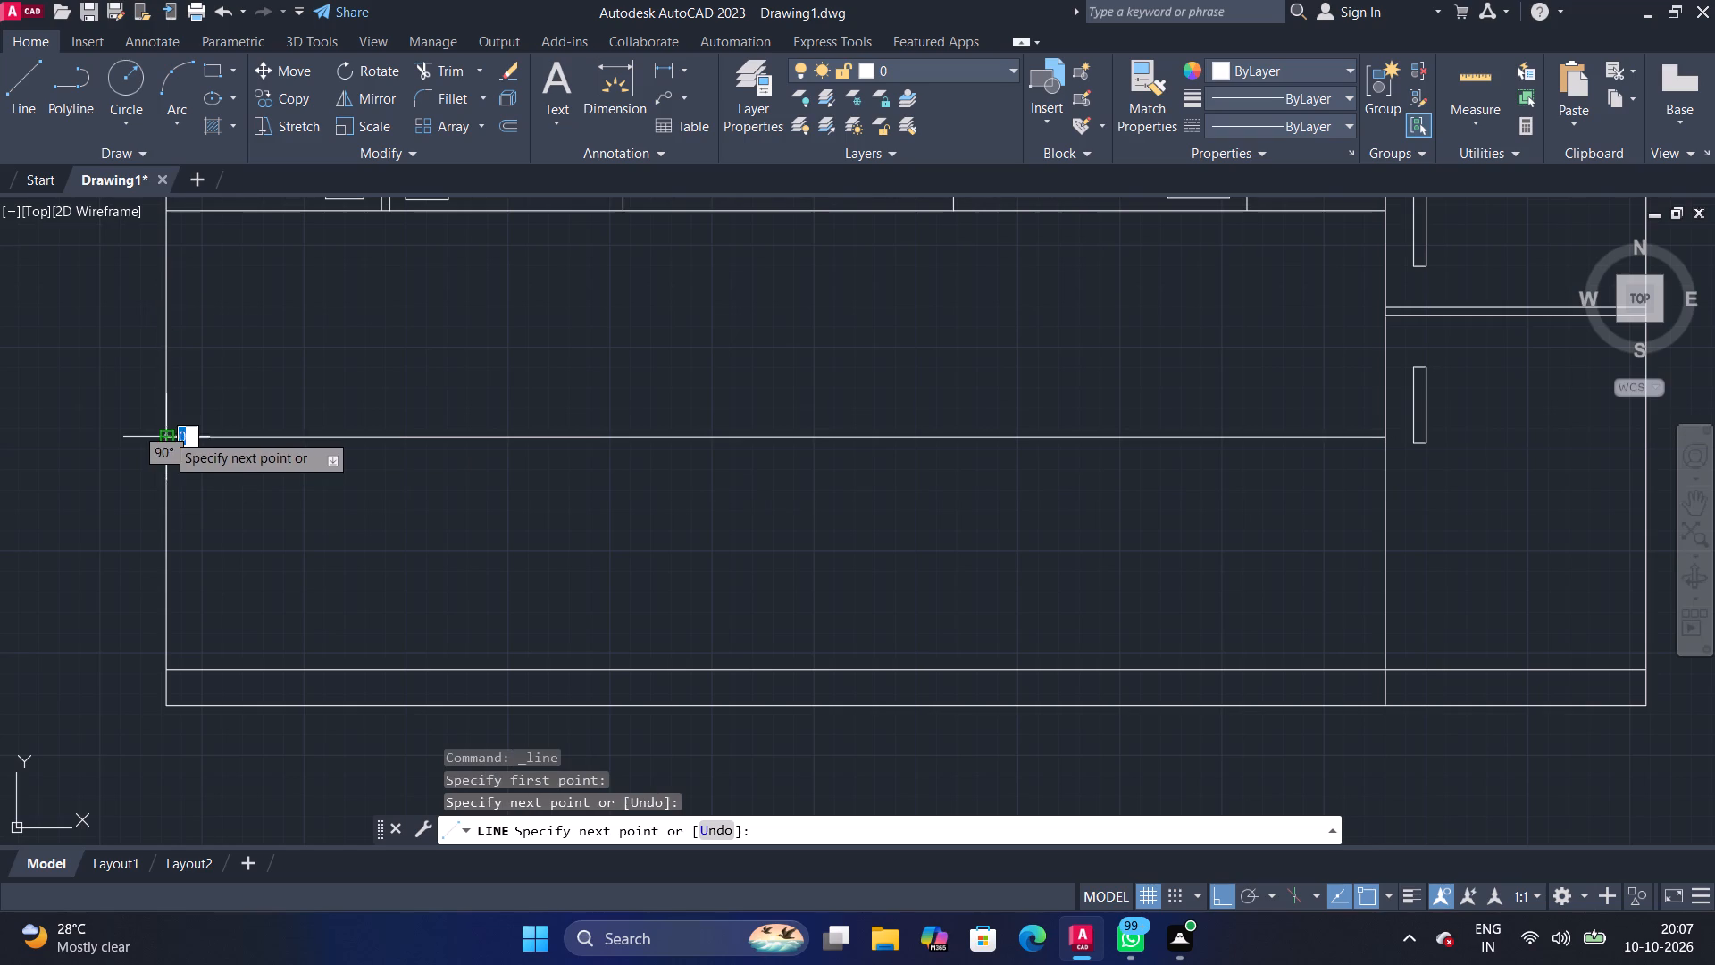
click(45, 92)
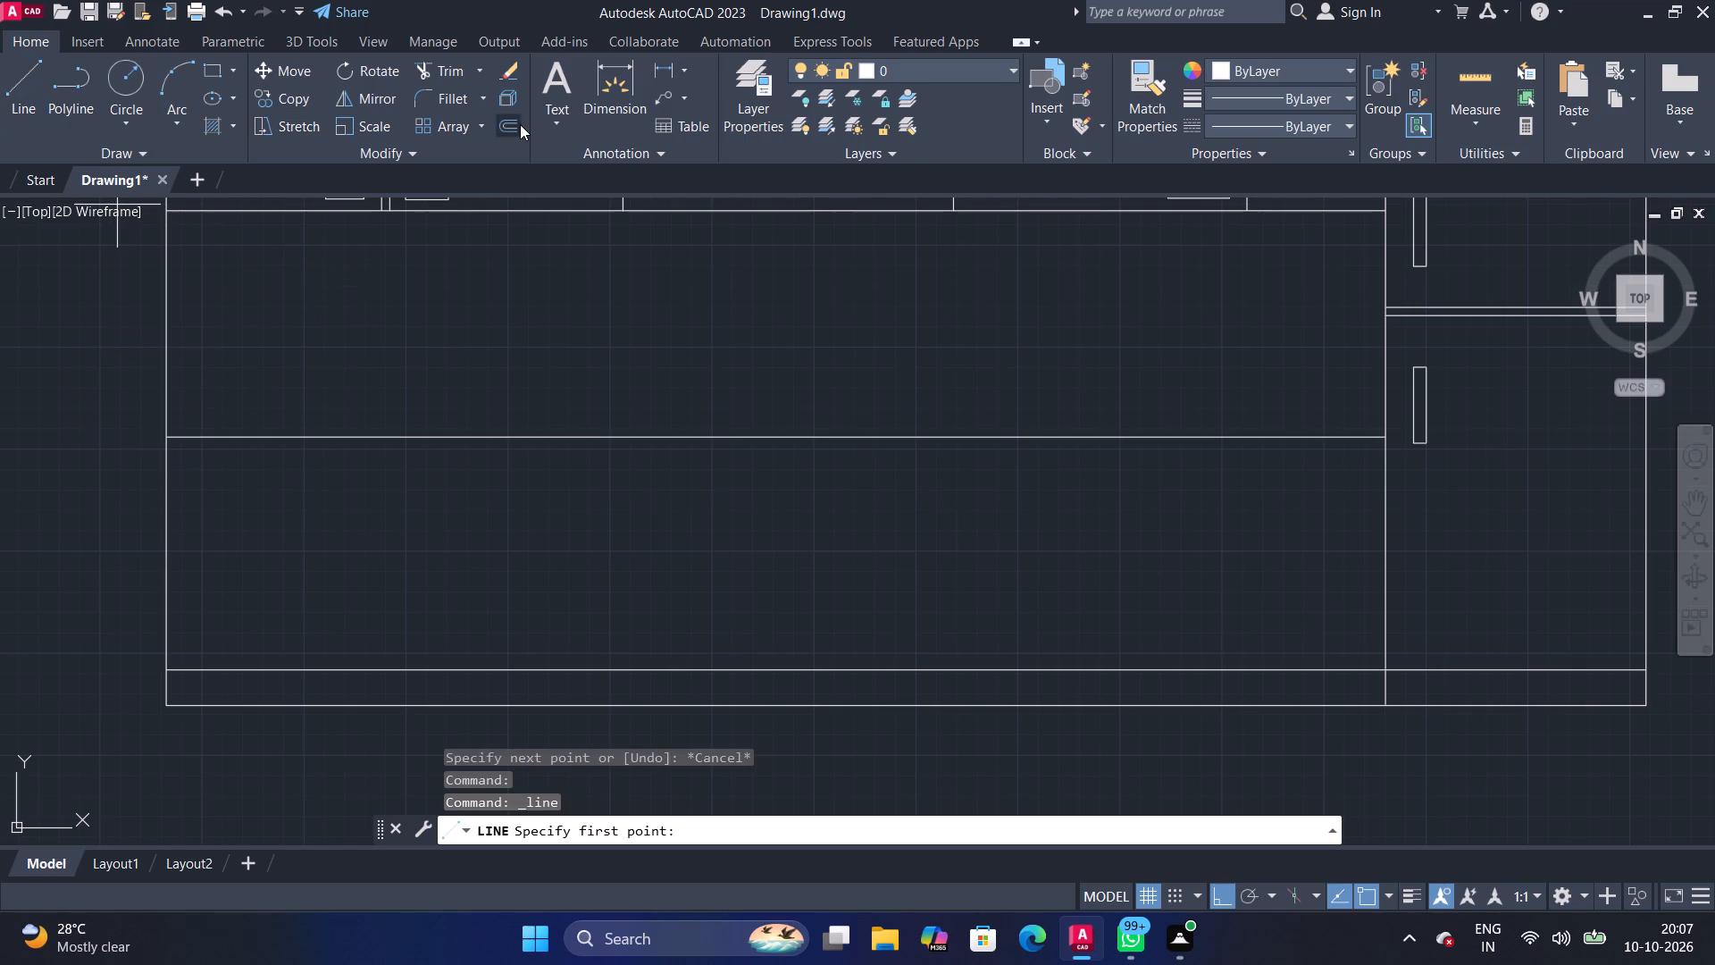
Offset the long horizontal line across the open area upward by 15.
click(517, 127)
key(space)
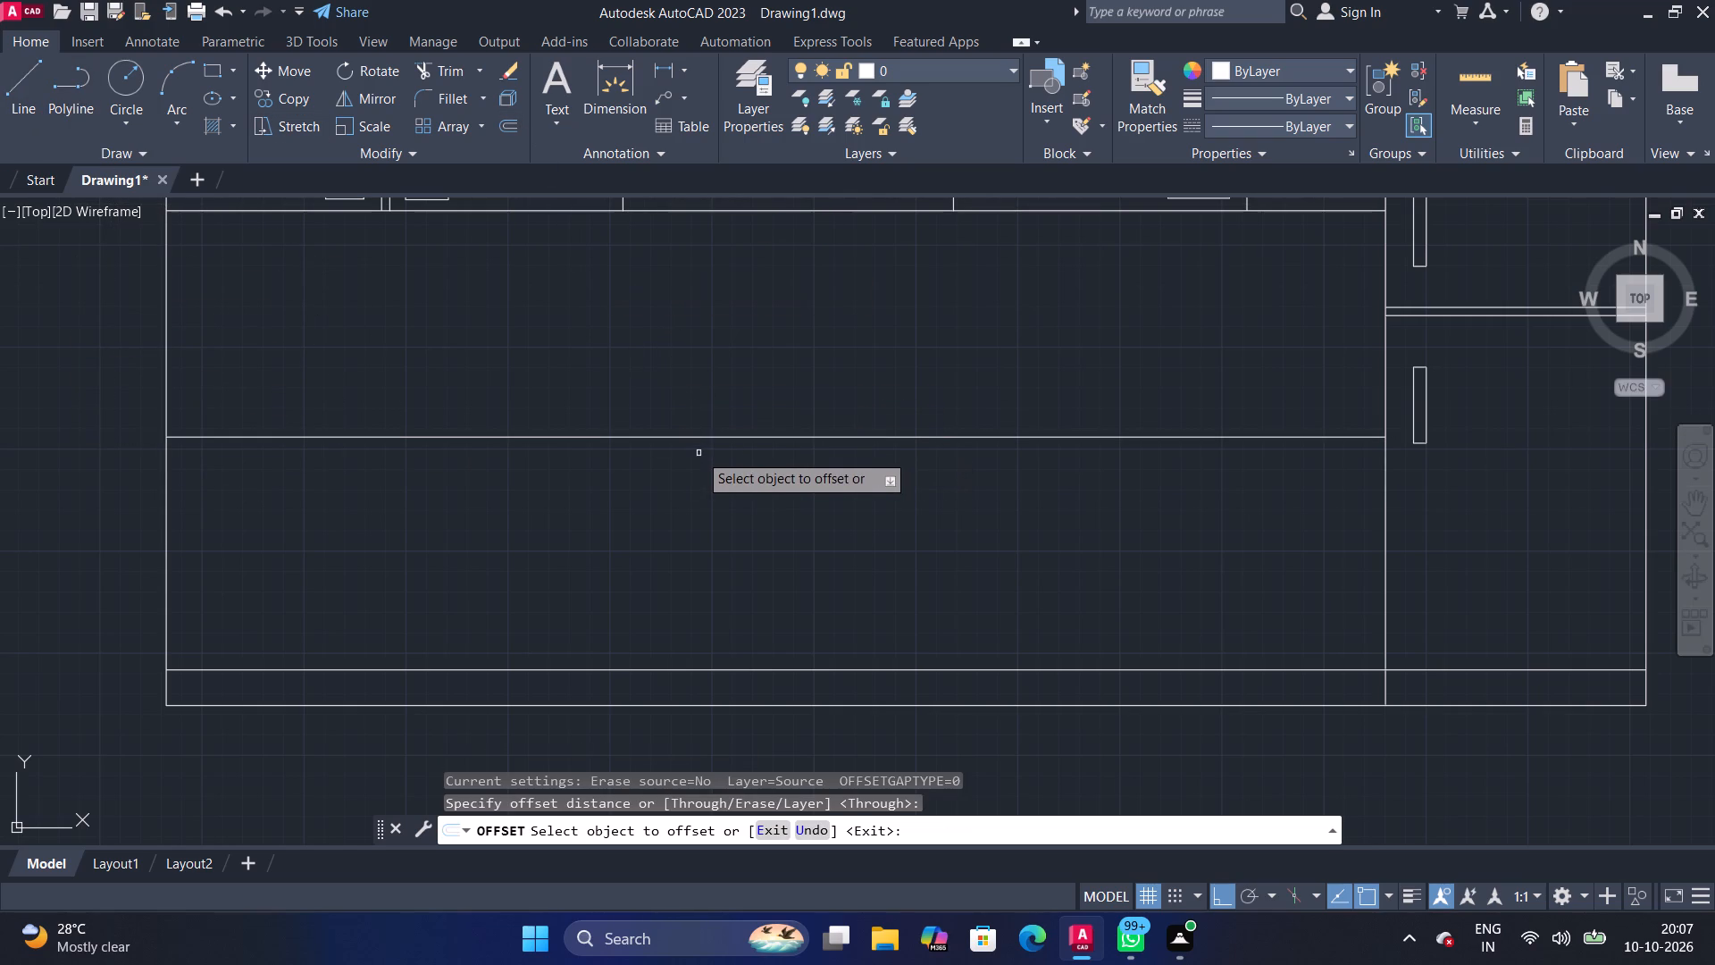
click(716, 437)
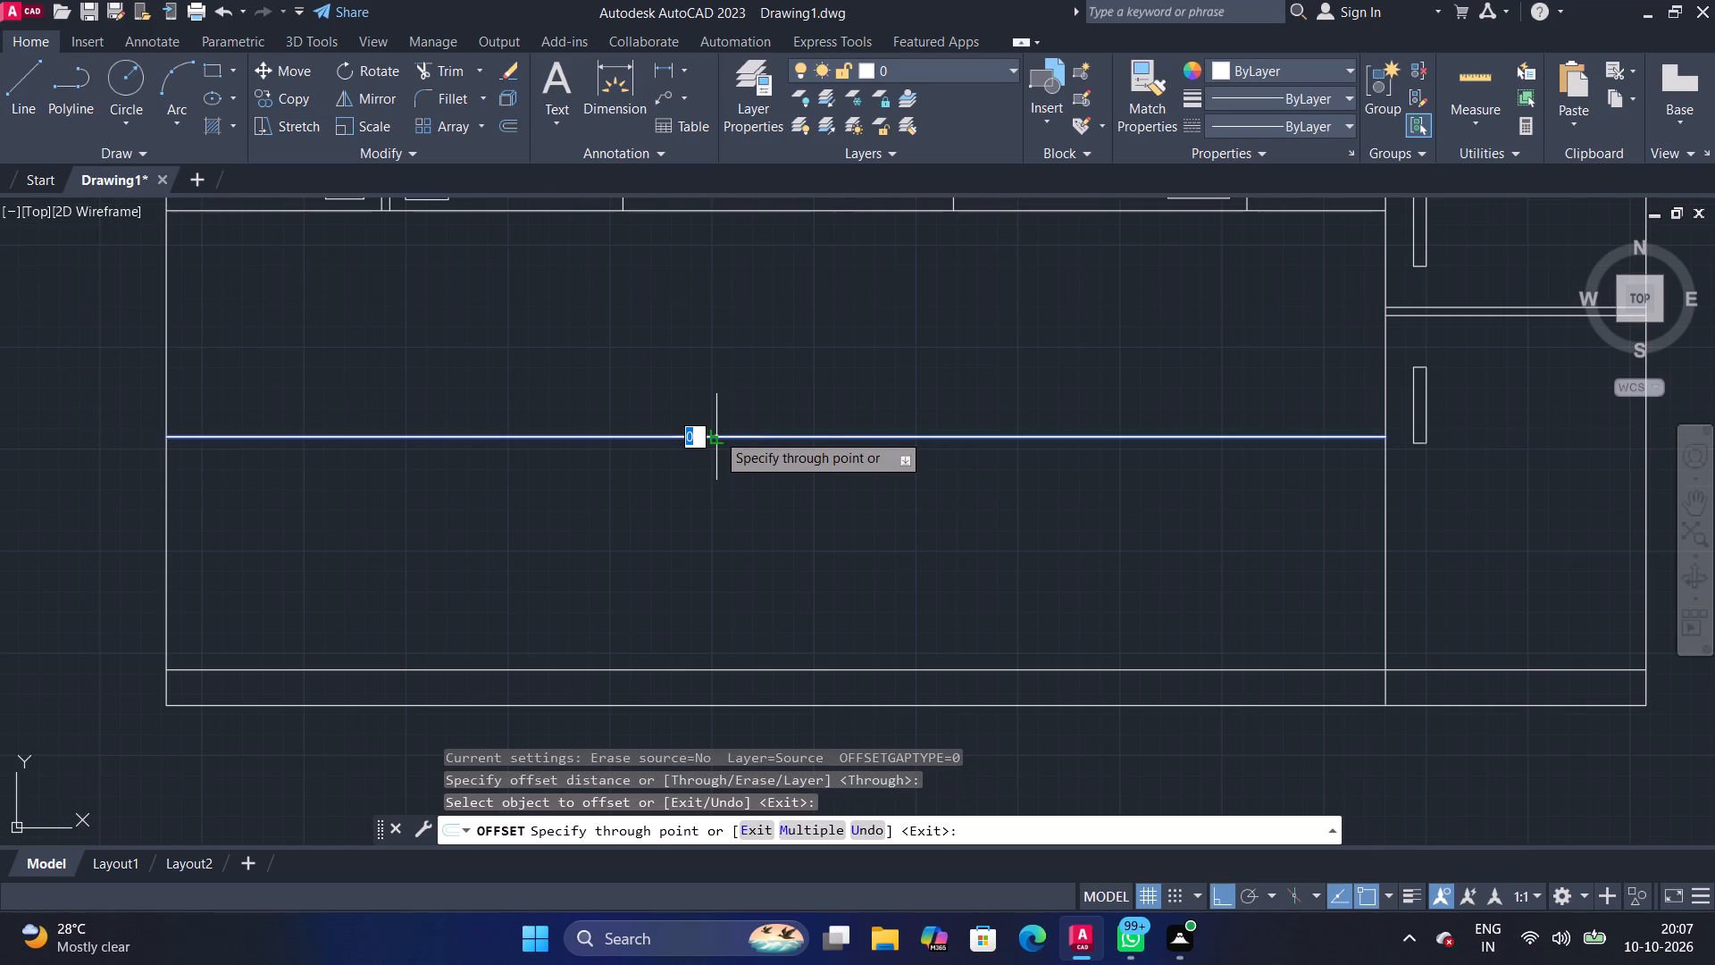
text(15)
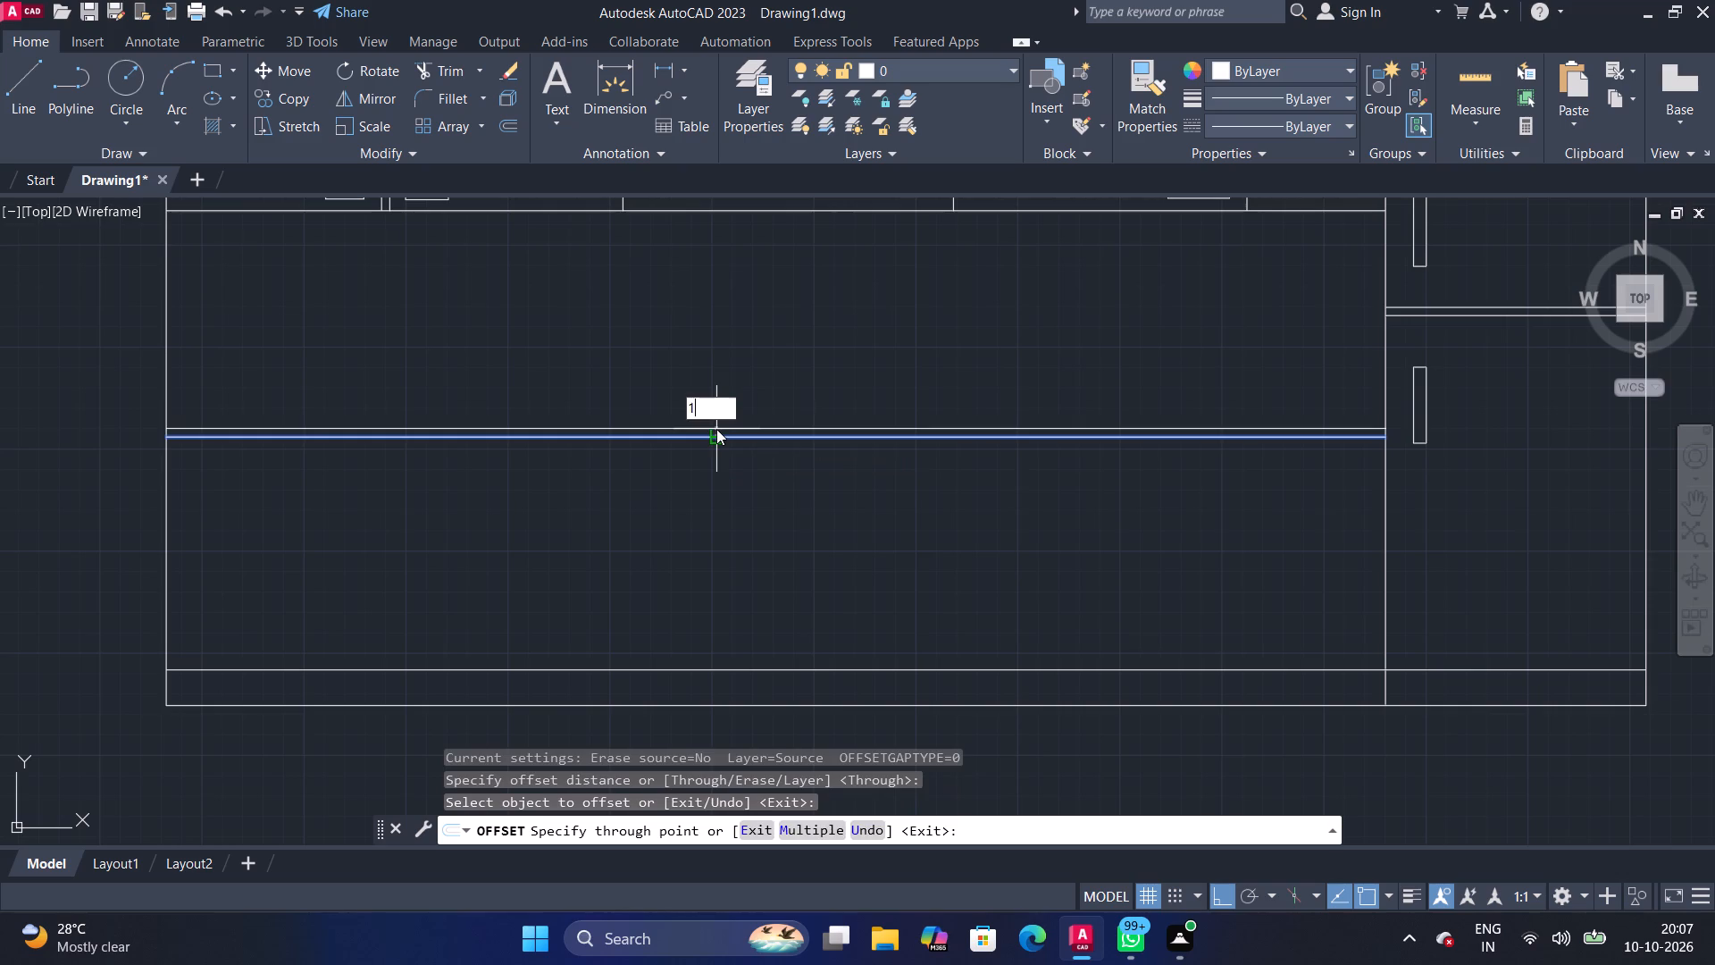
key(Return)
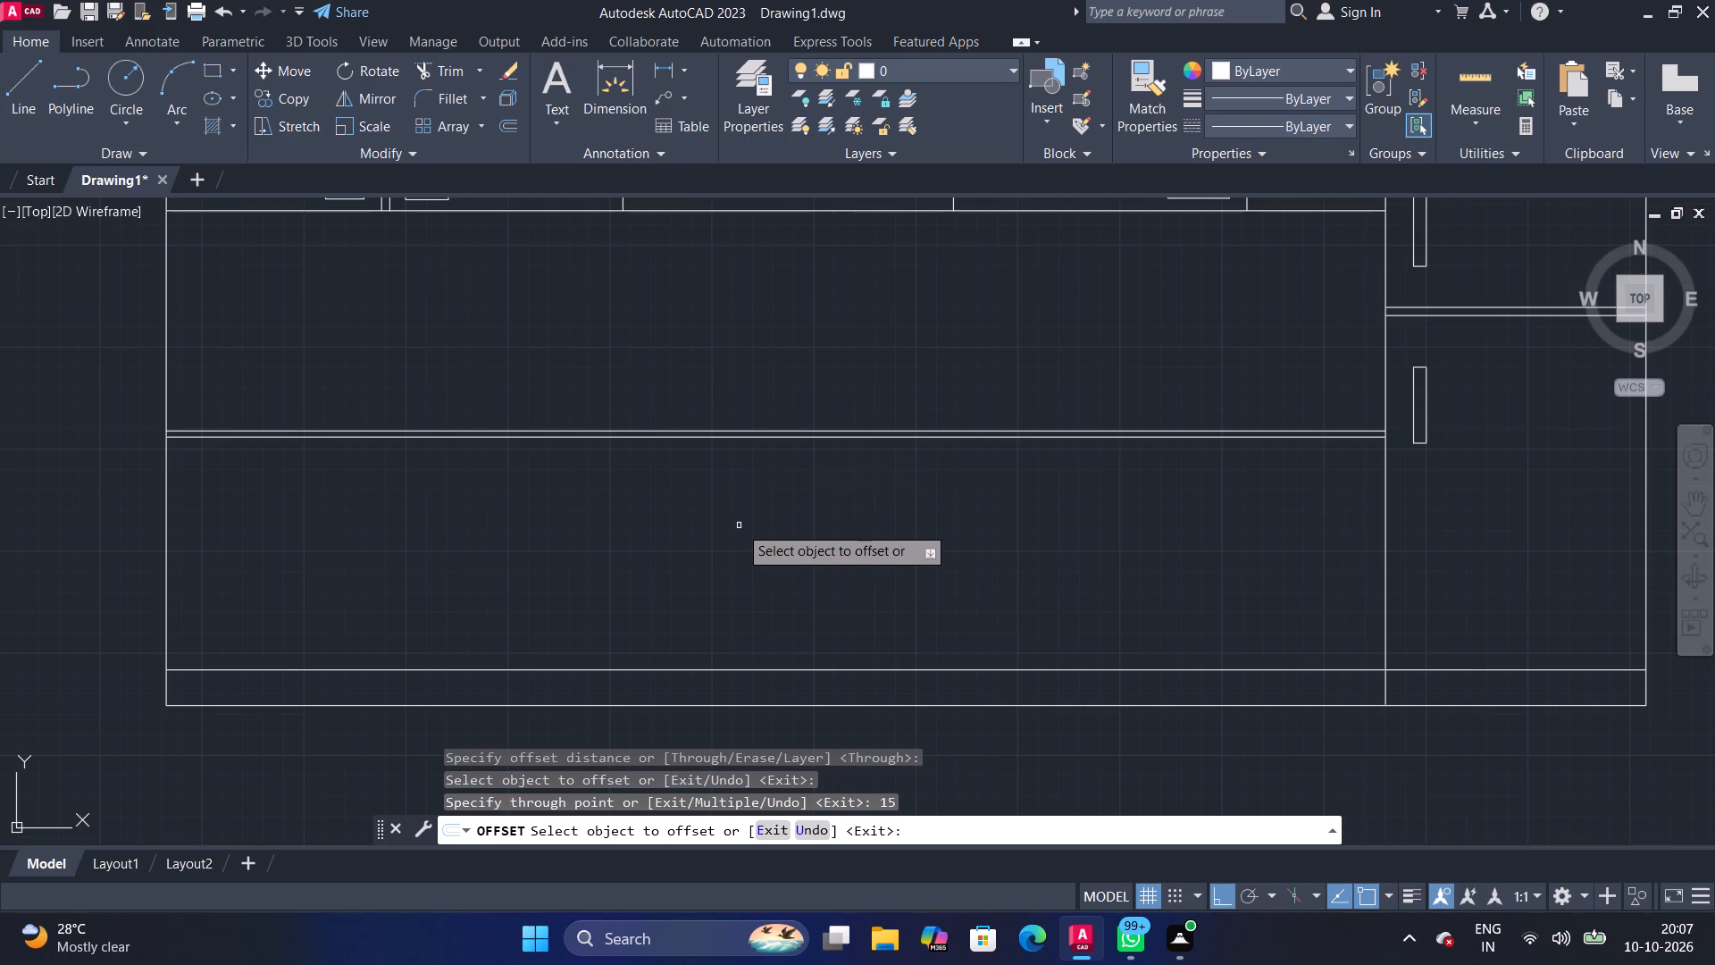
Draw a vertical line from the lower long horizontal line down to the base strip, aligned with the left line of the upper double divider.
click(9, 76)
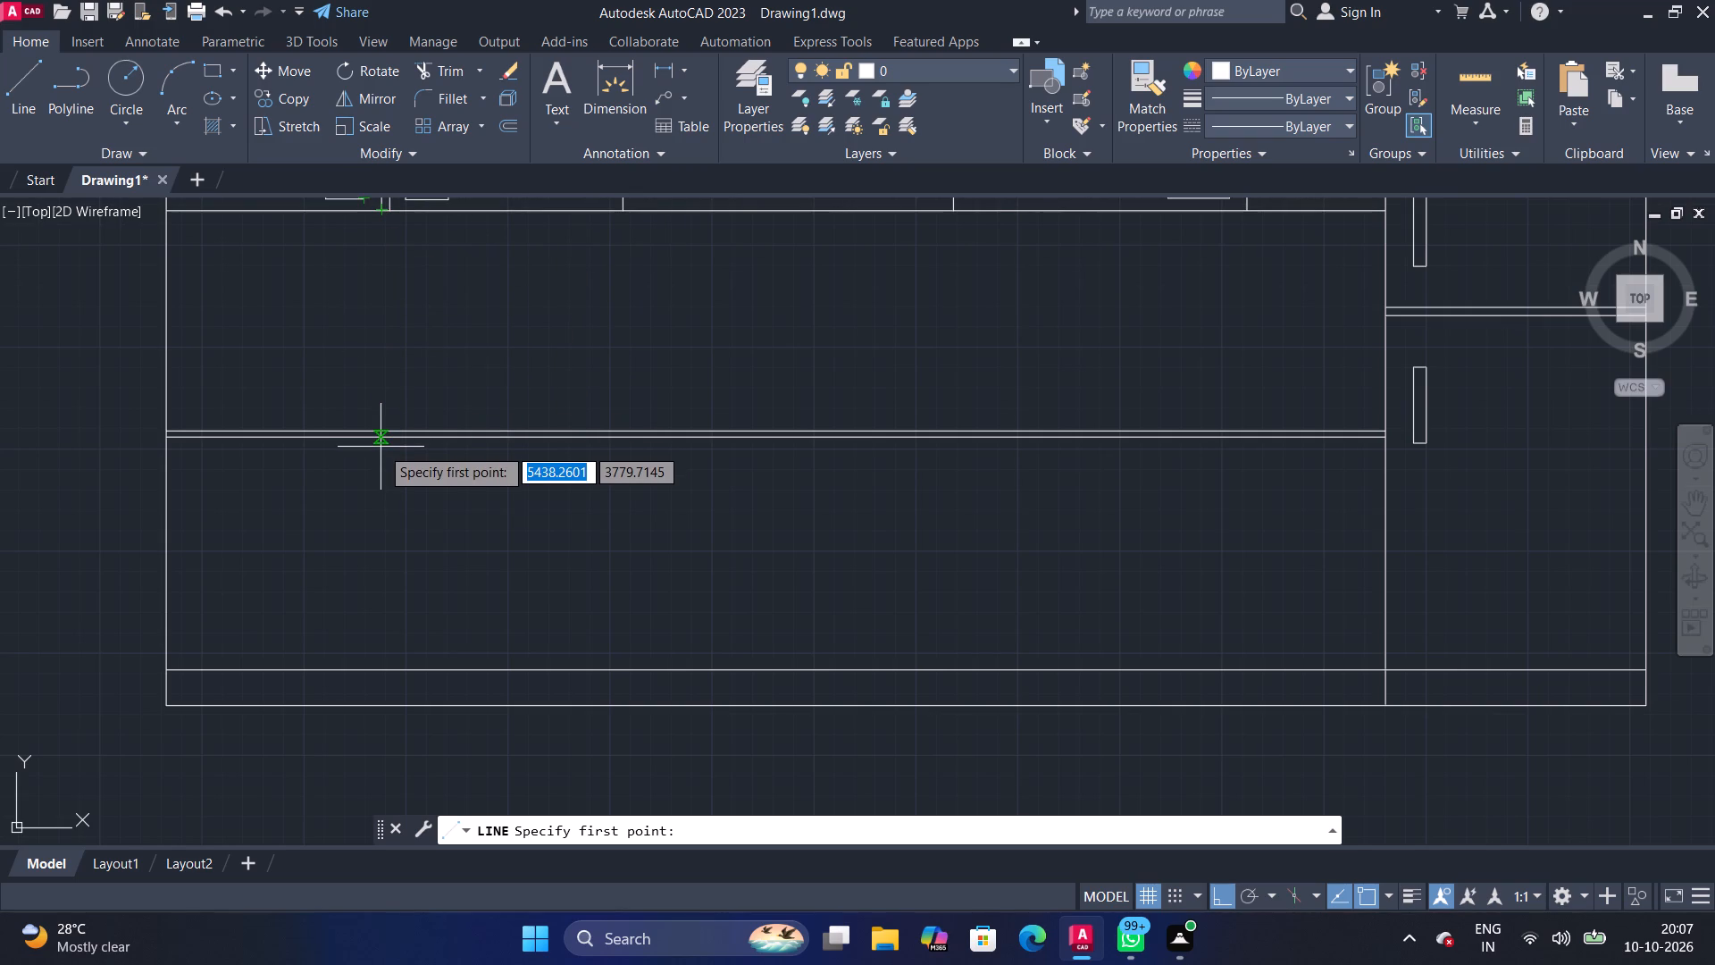
scroll(381, 441, up, 1)
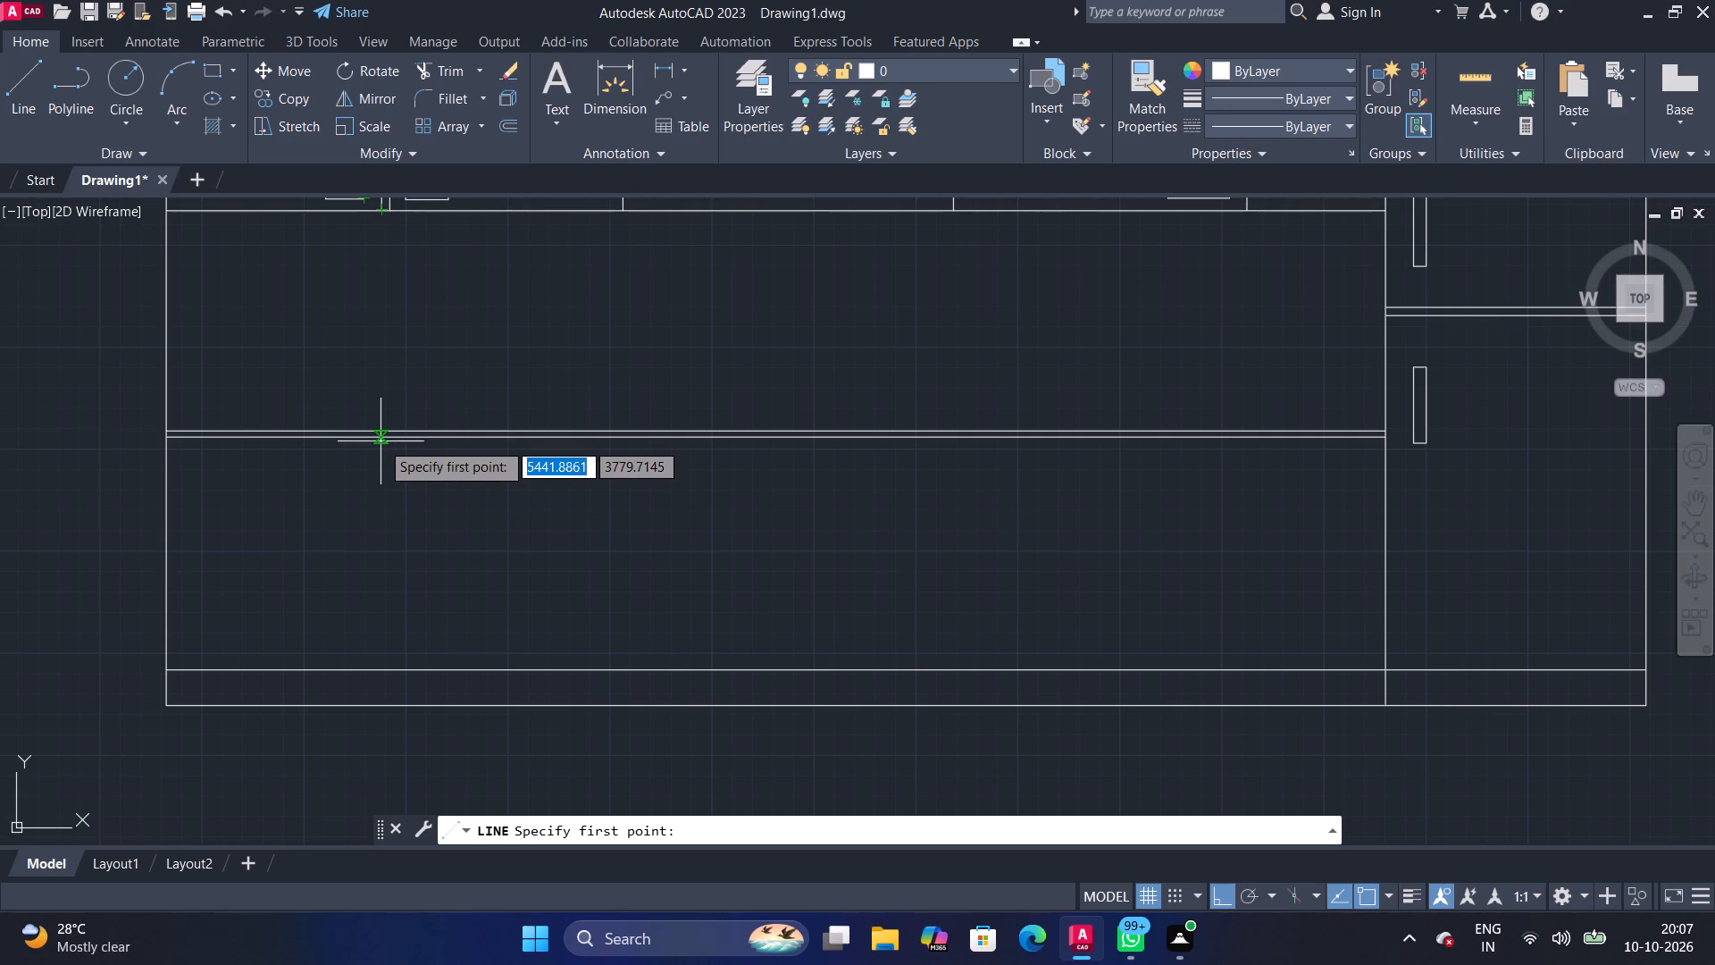
scroll(381, 441, up, 1)
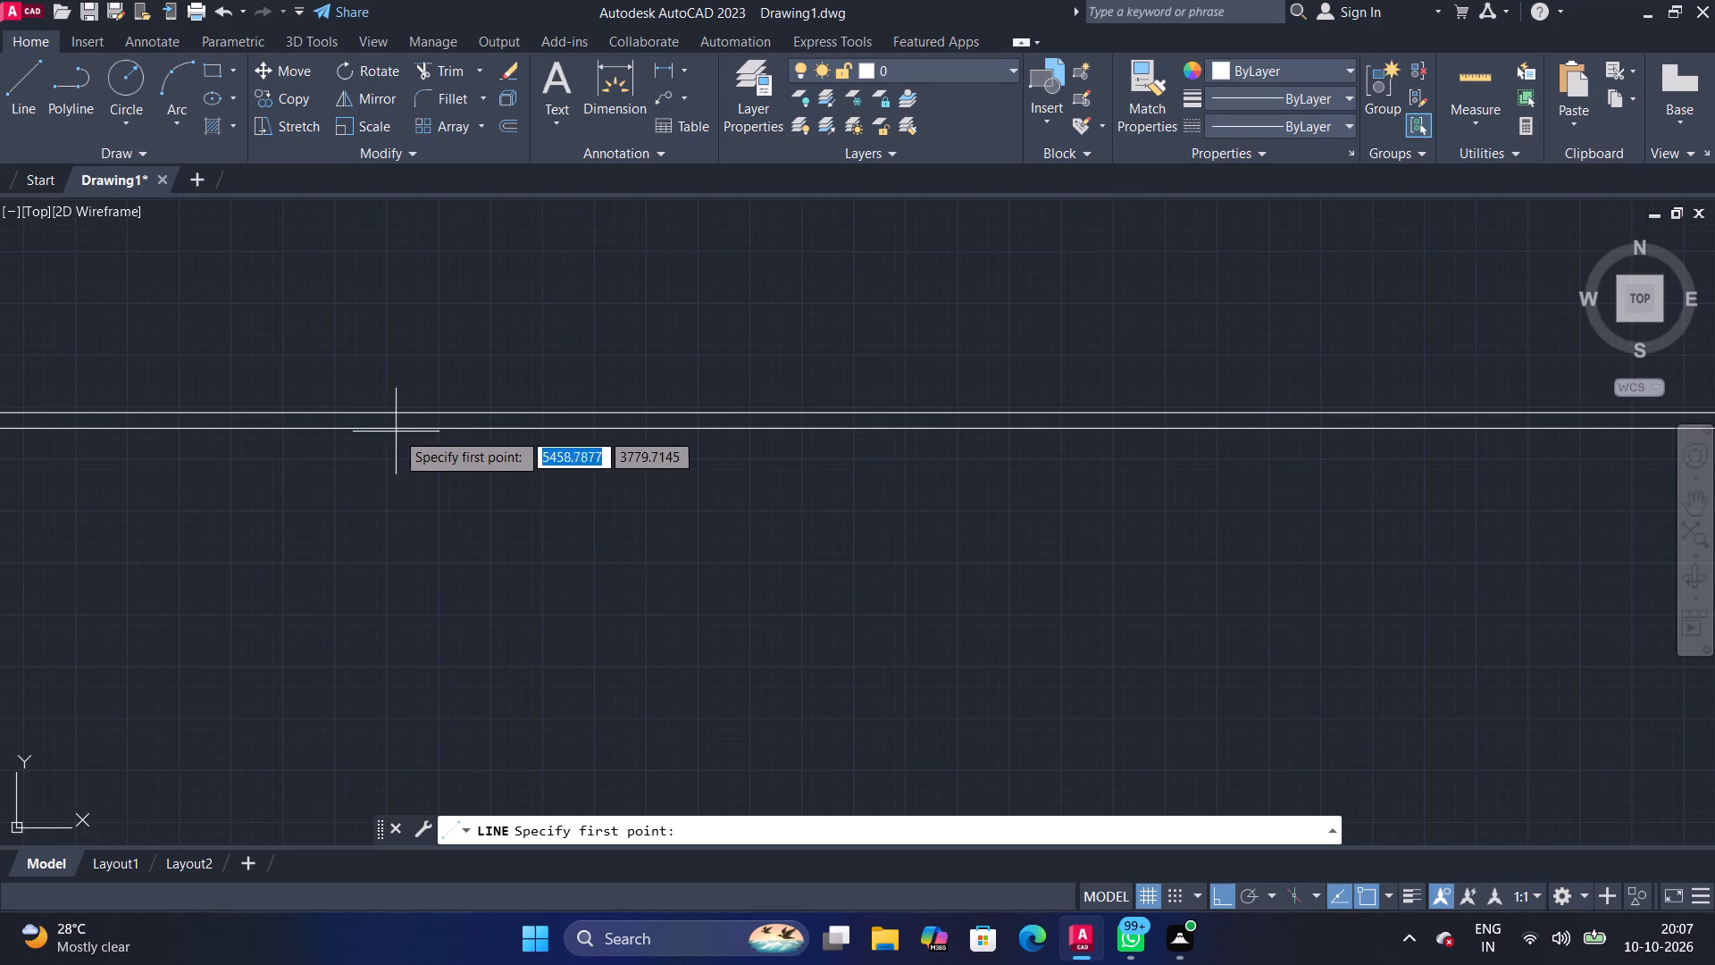
scroll(377, 367, down, 2)
middle_drag(384, 371, 398, 441)
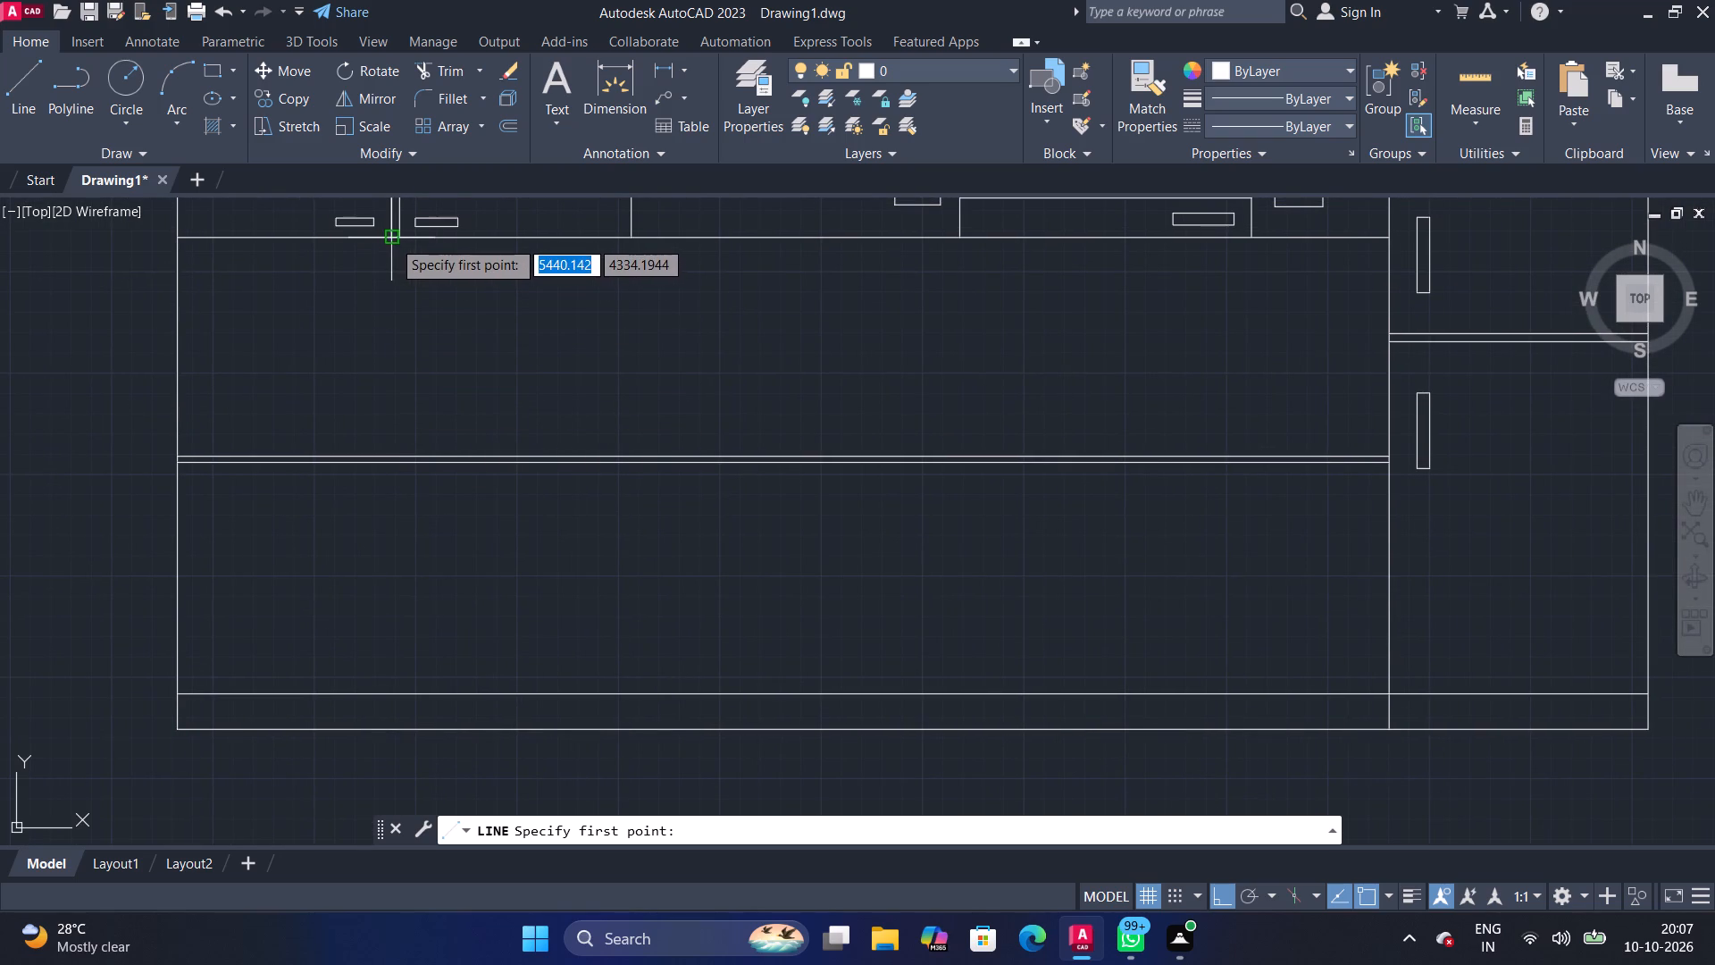
click(394, 464)
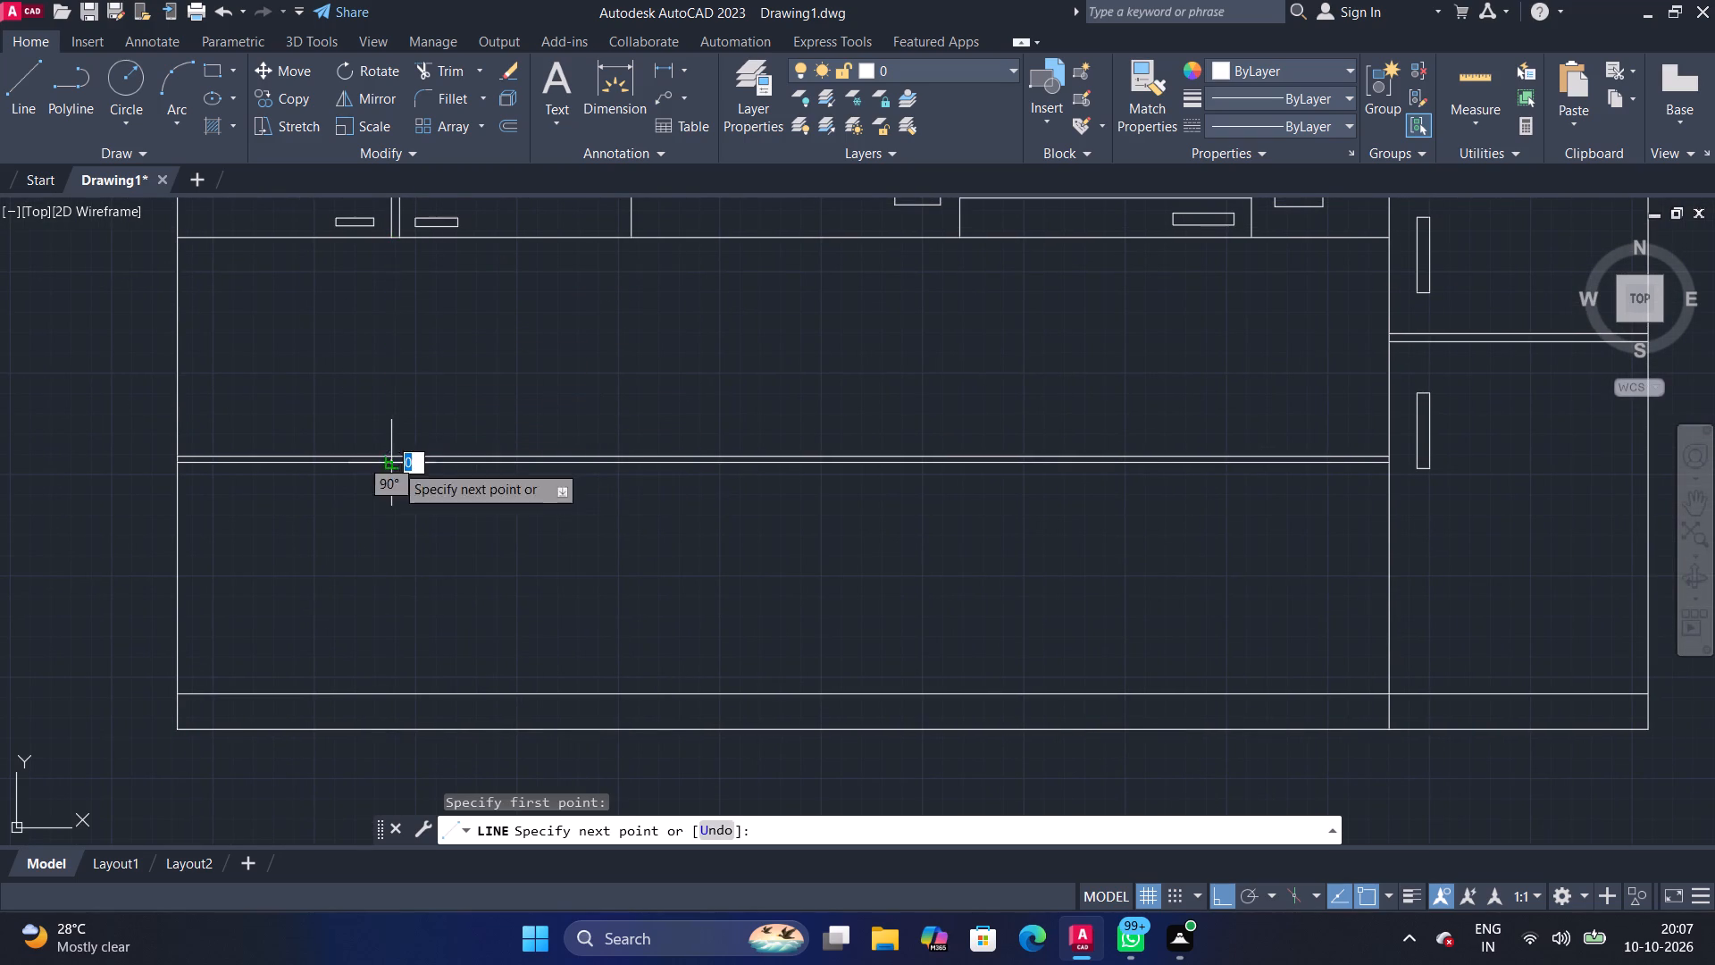
click(394, 689)
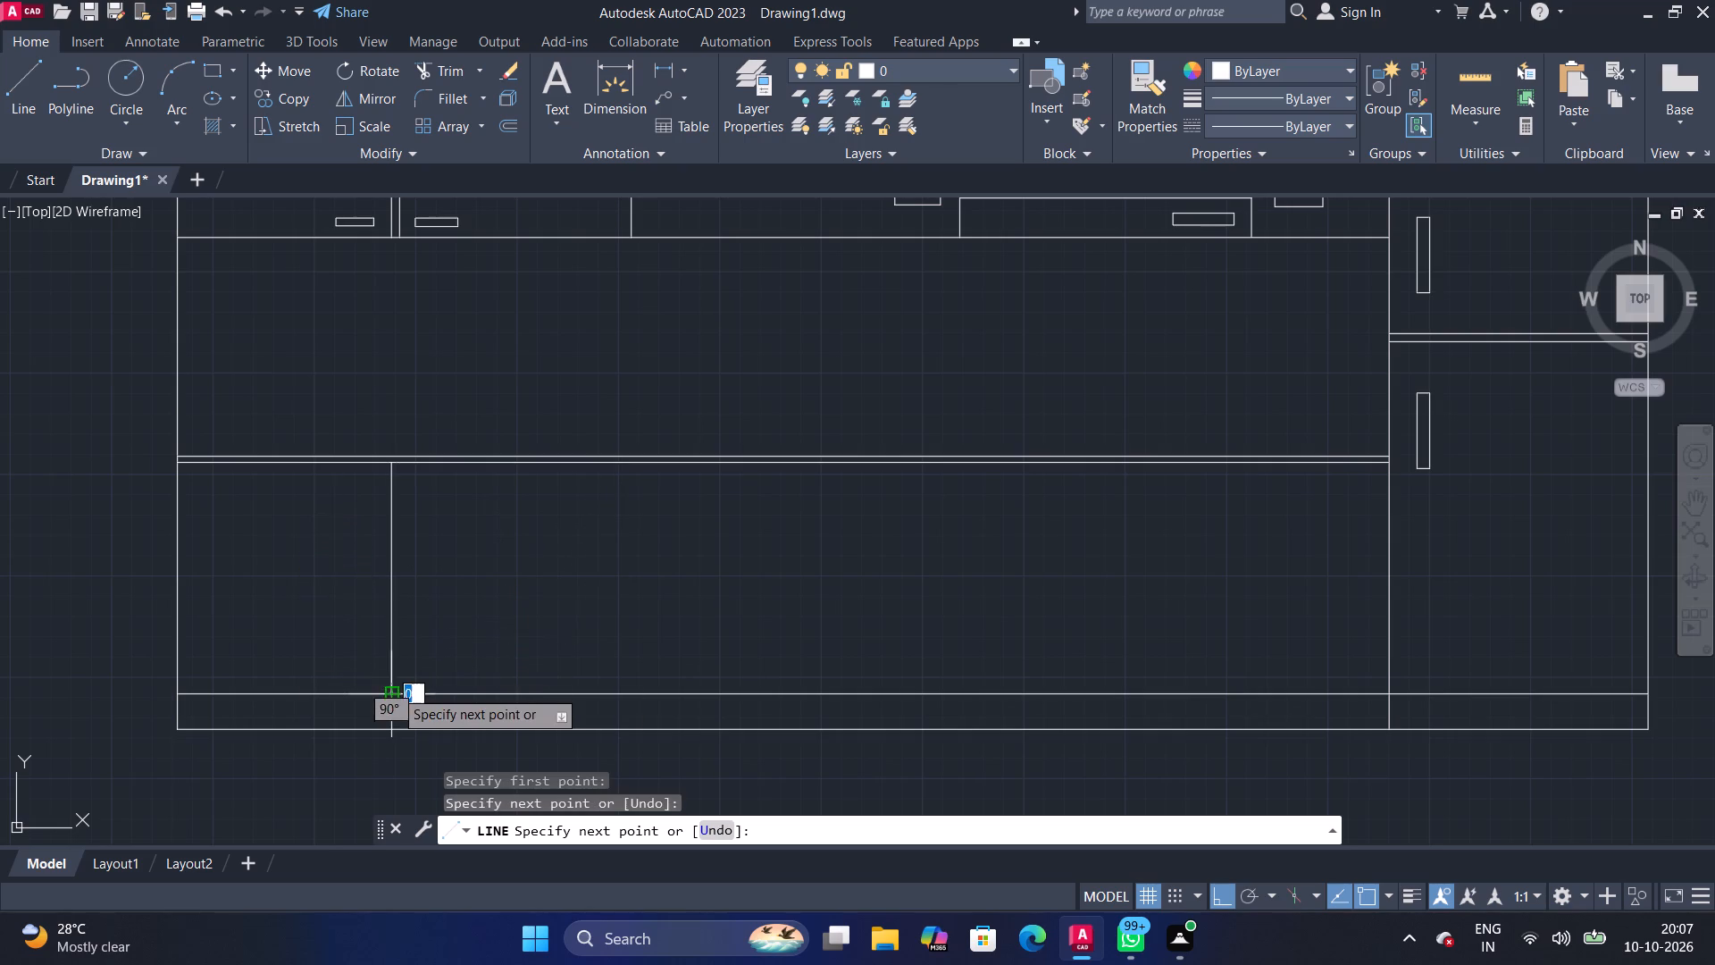
click(17, 84)
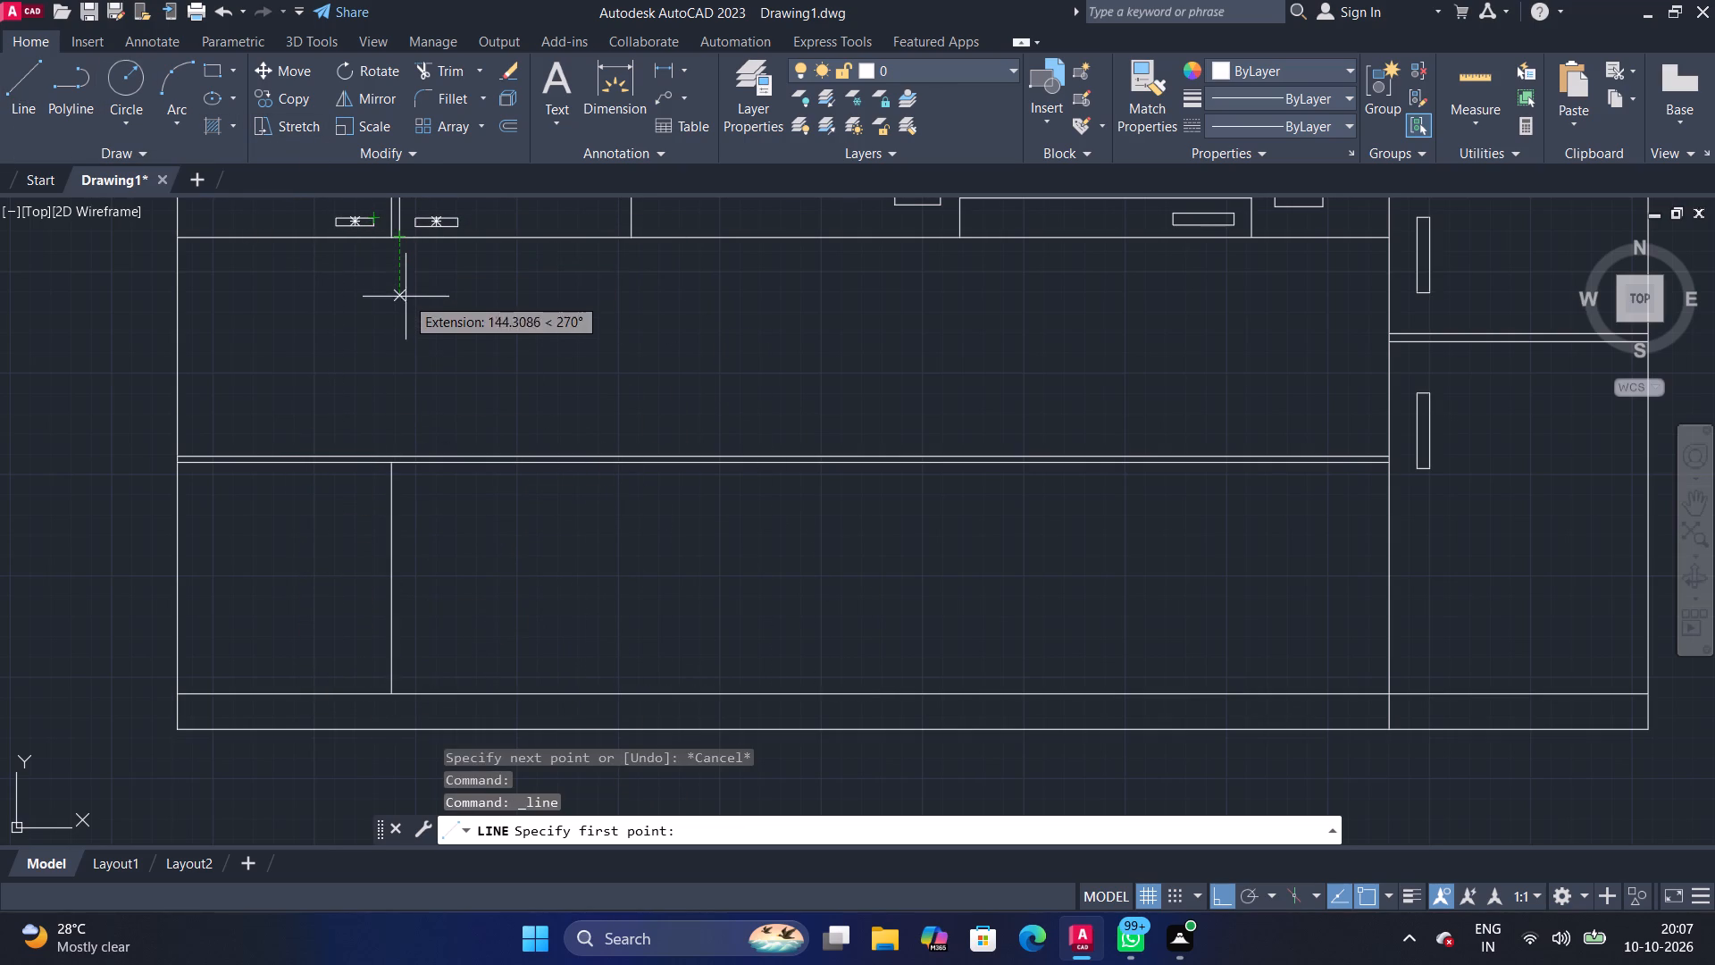
Draw a second vertical line from the lower long horizontal line to the base strip, aligned with the right line of the upper double divider.
click(406, 466)
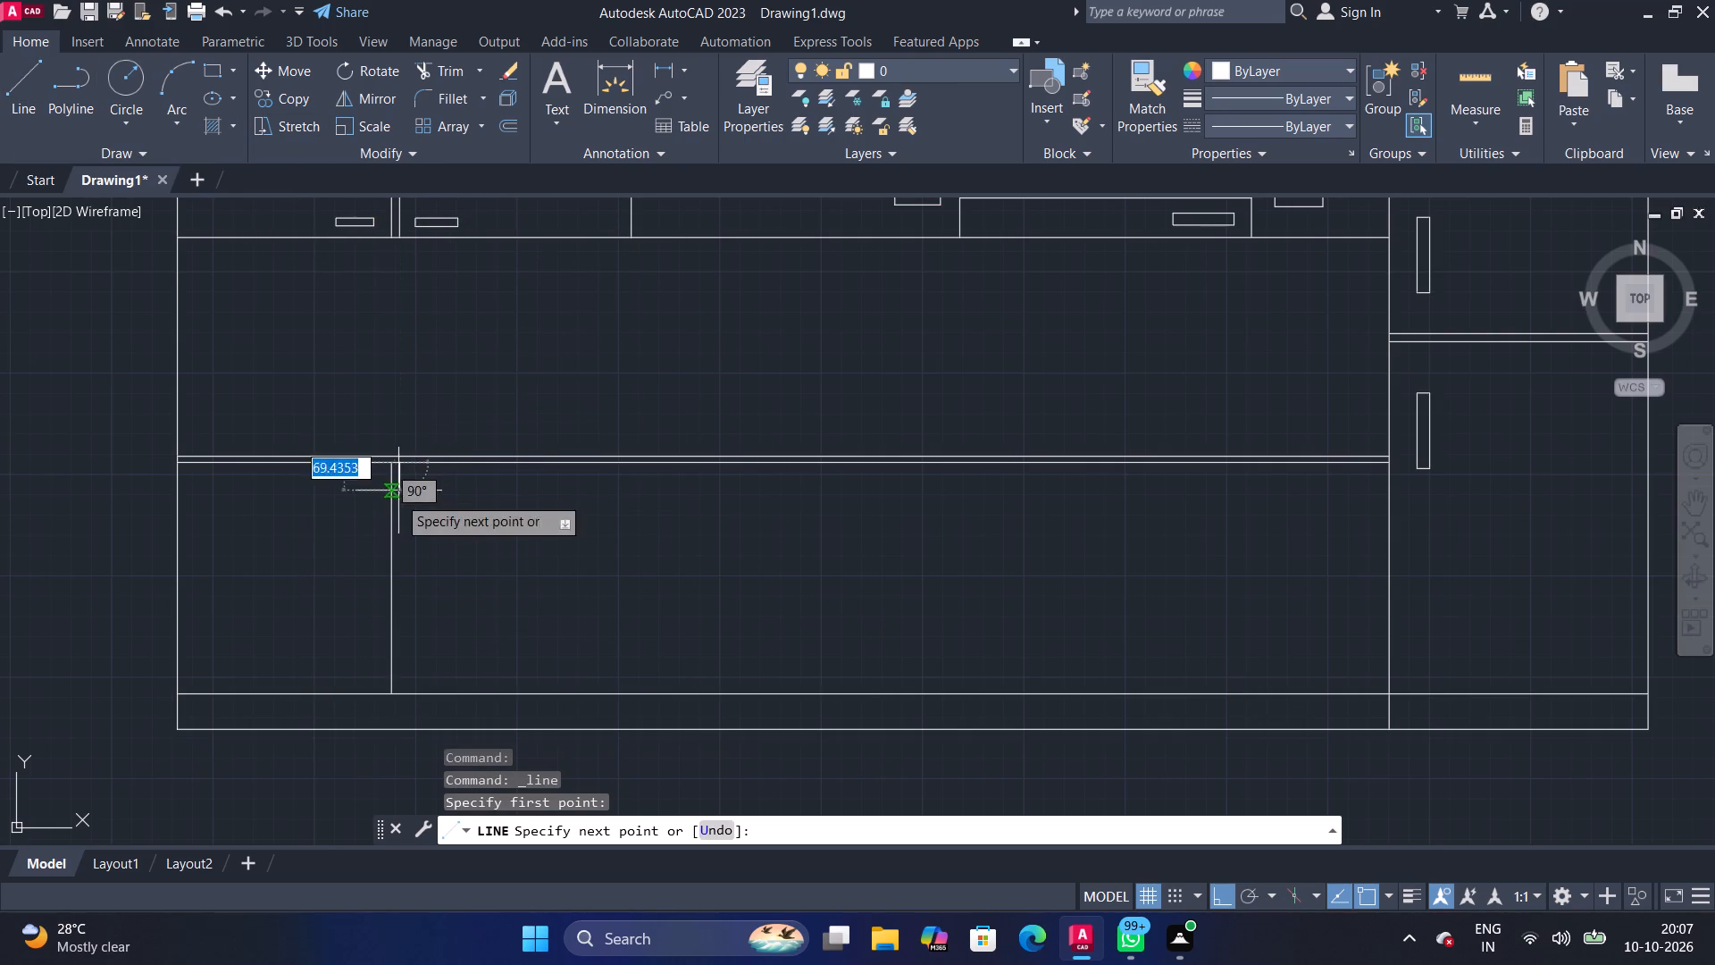
click(399, 692)
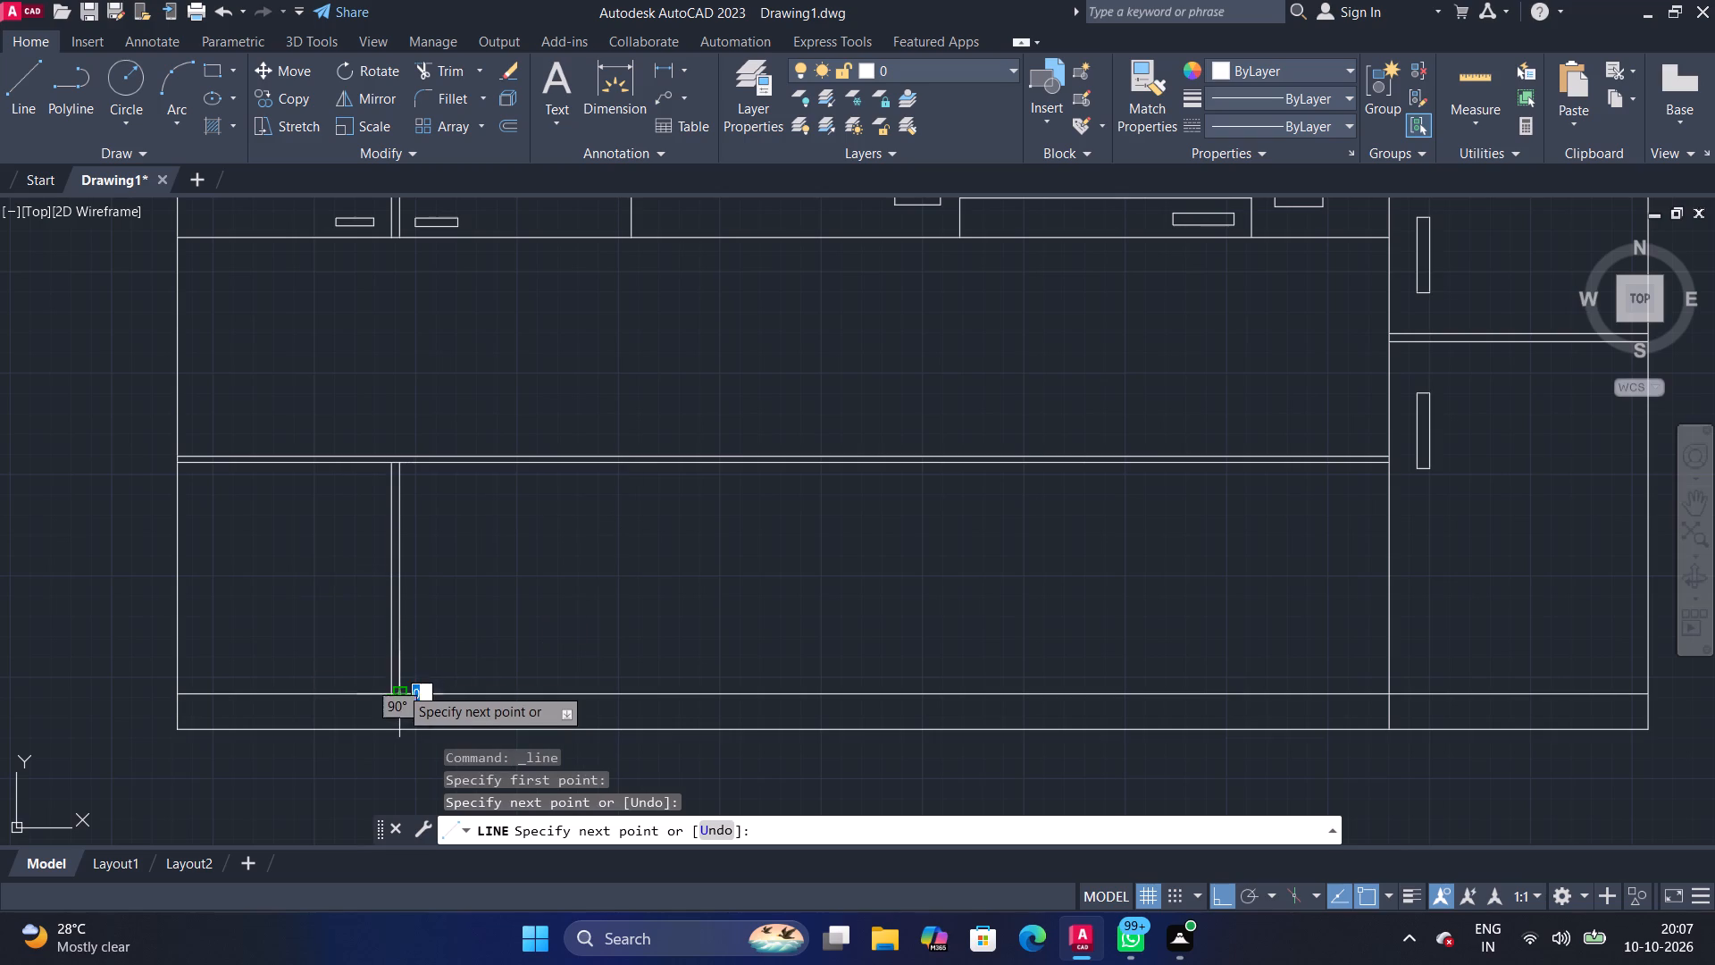
Draw a vertical polyline from the lower long horizontal line to the base strip, aligned with the single upper divider beside the double divider.
click(77, 102)
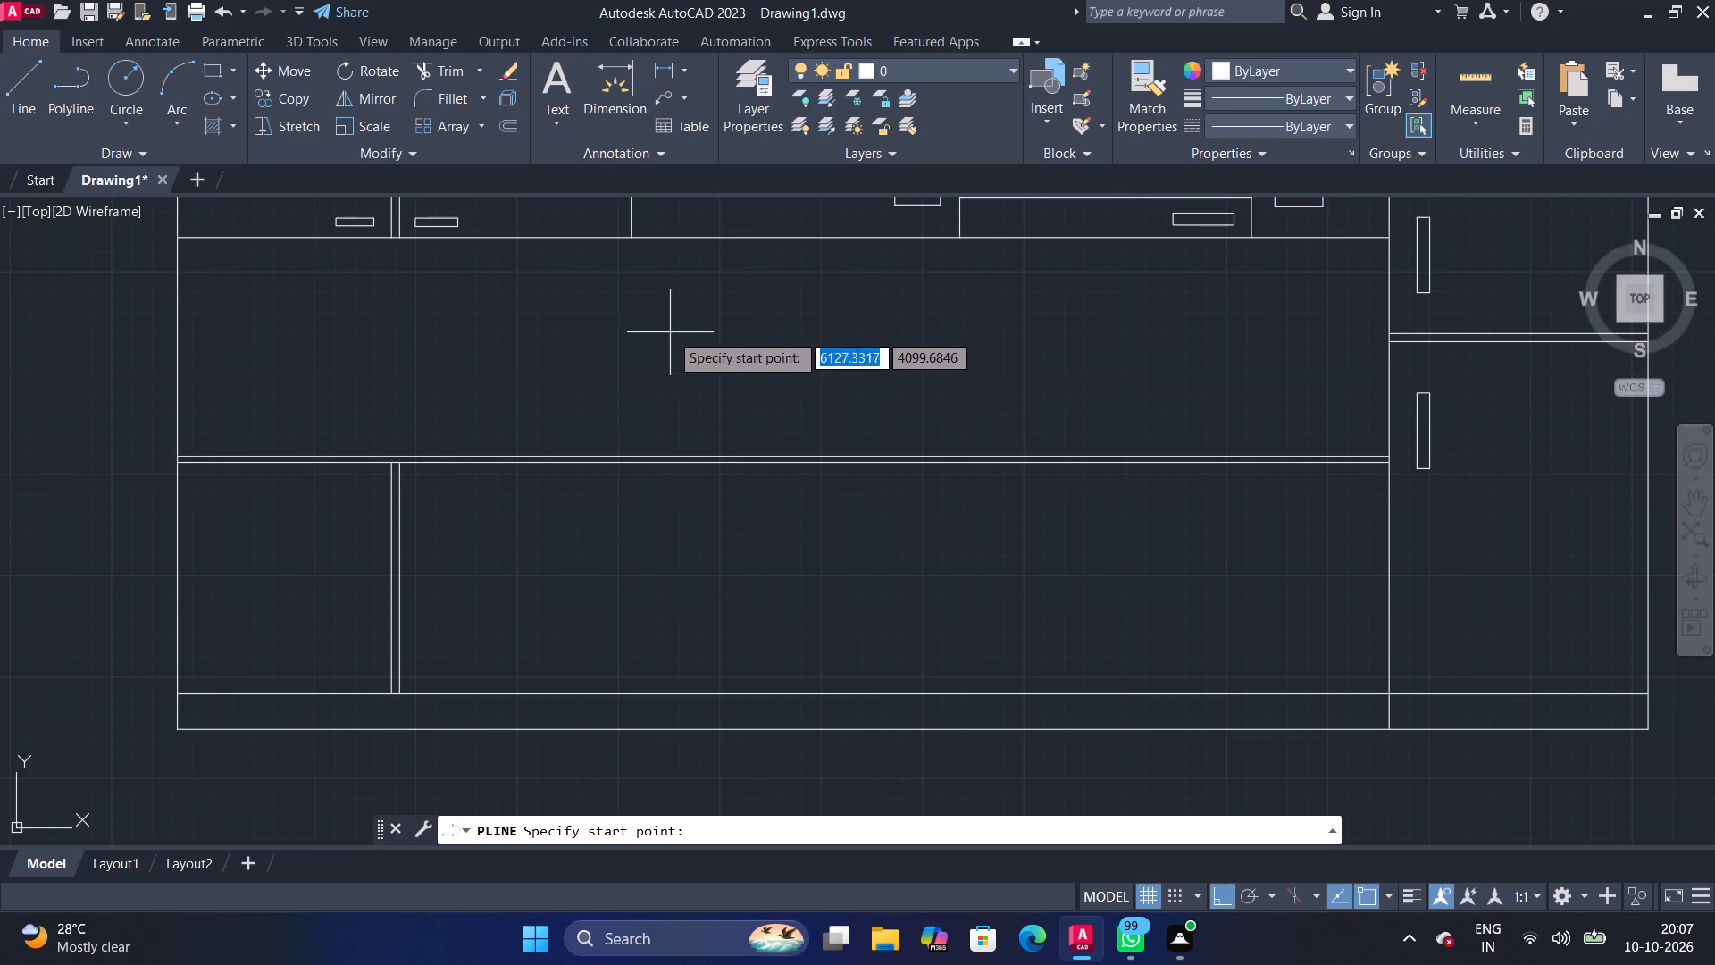
click(633, 465)
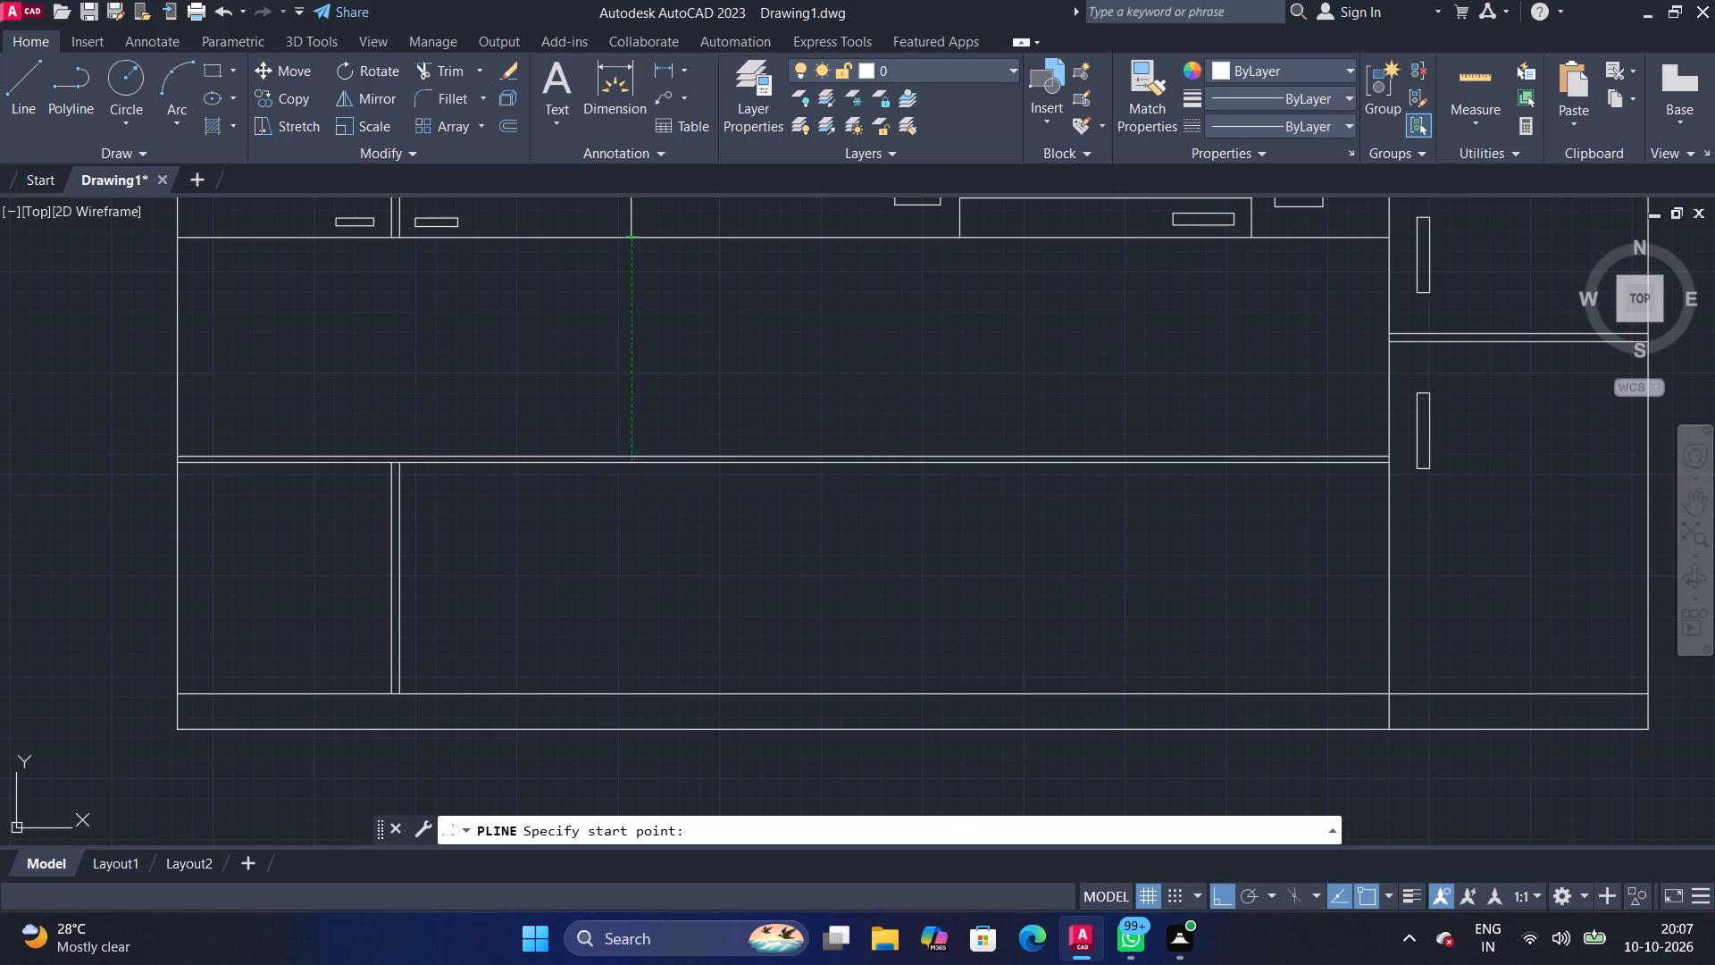
click(632, 698)
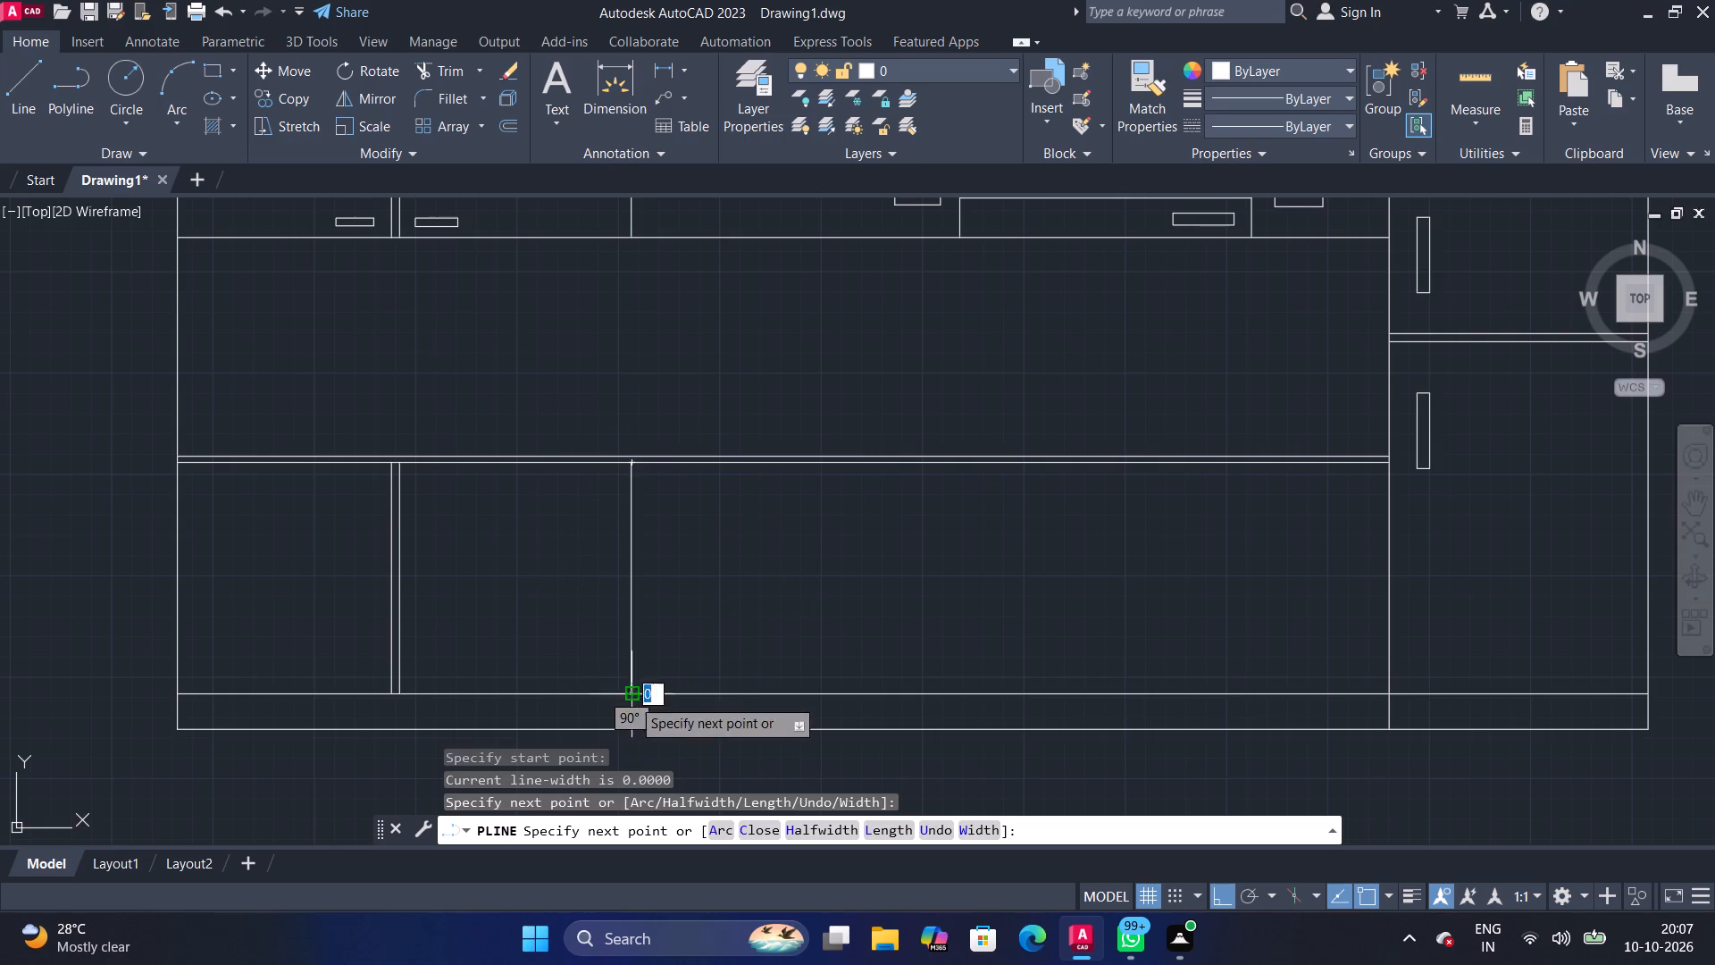
Draw a vertical line from the lower long horizontal line to the base strip, aligned with the left edge of the upper right compartment.
click(37, 85)
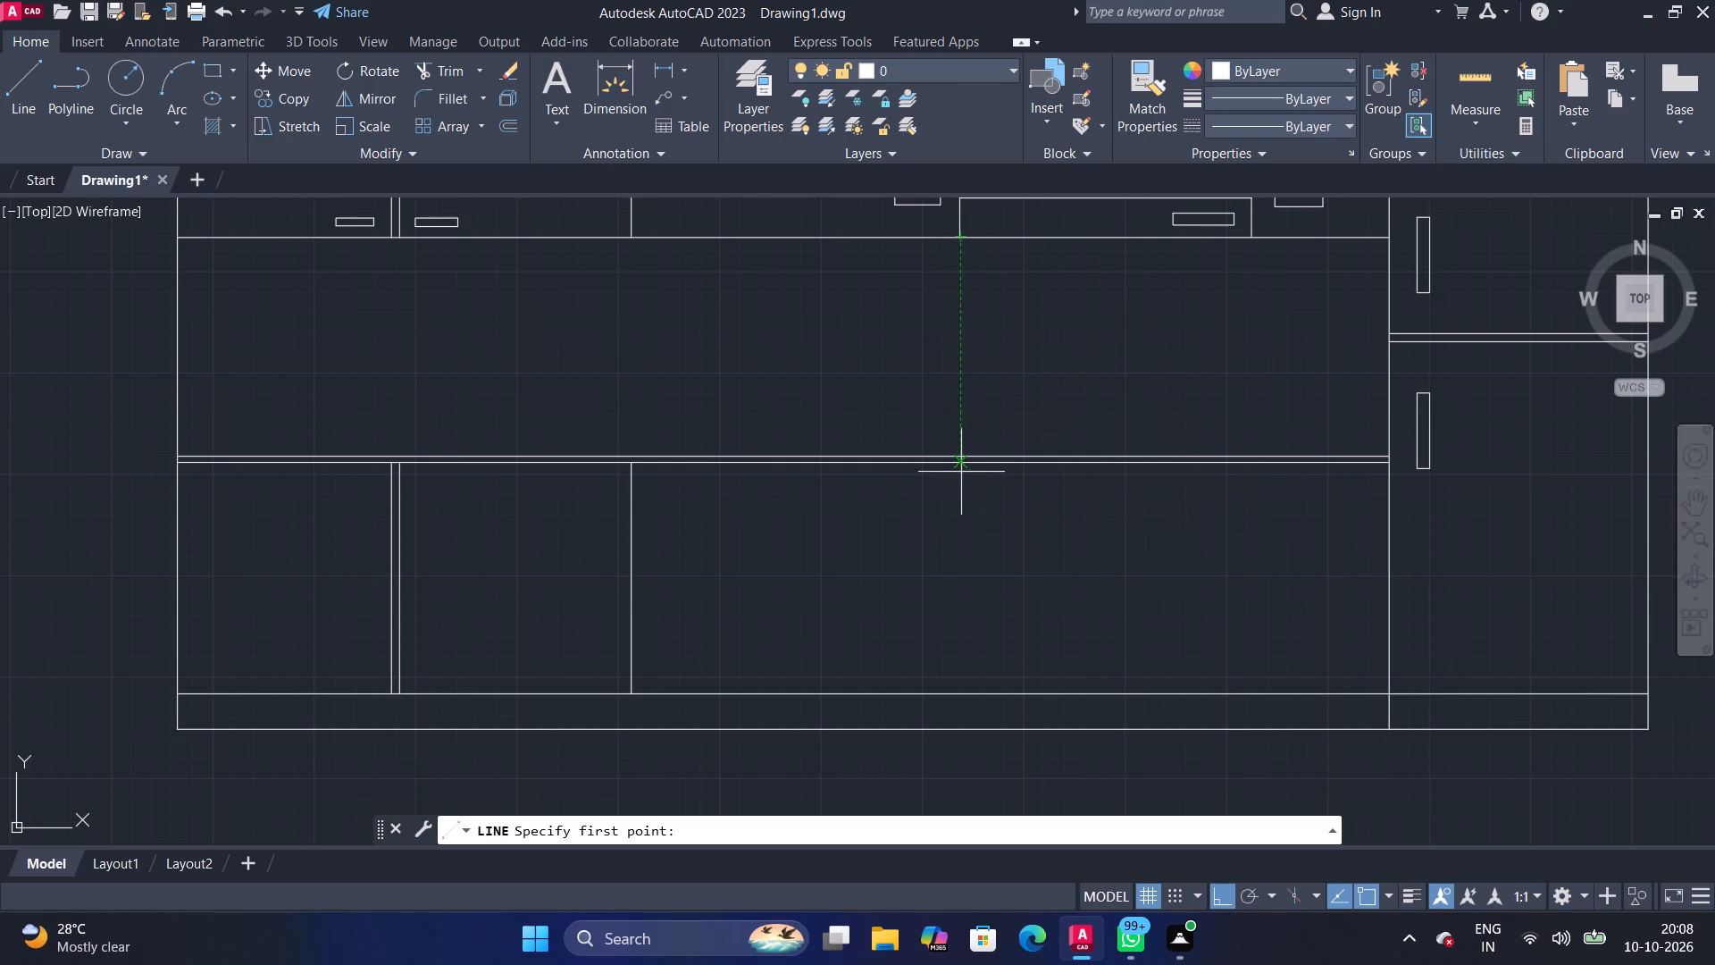
click(961, 467)
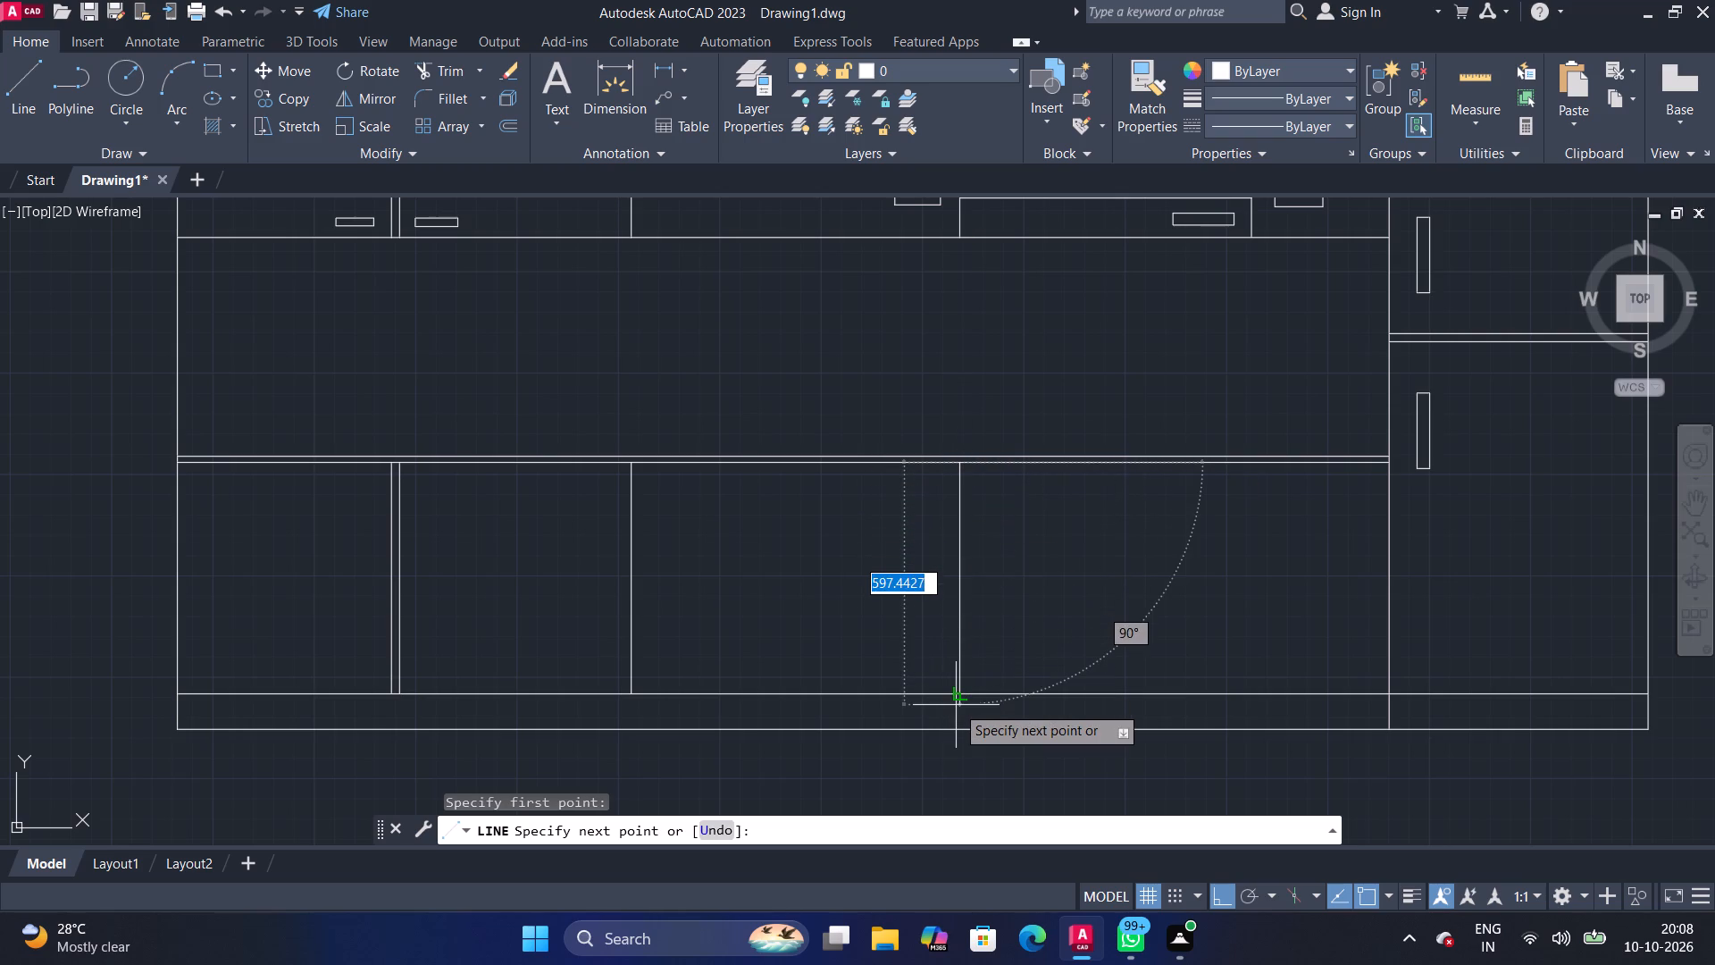
click(957, 704)
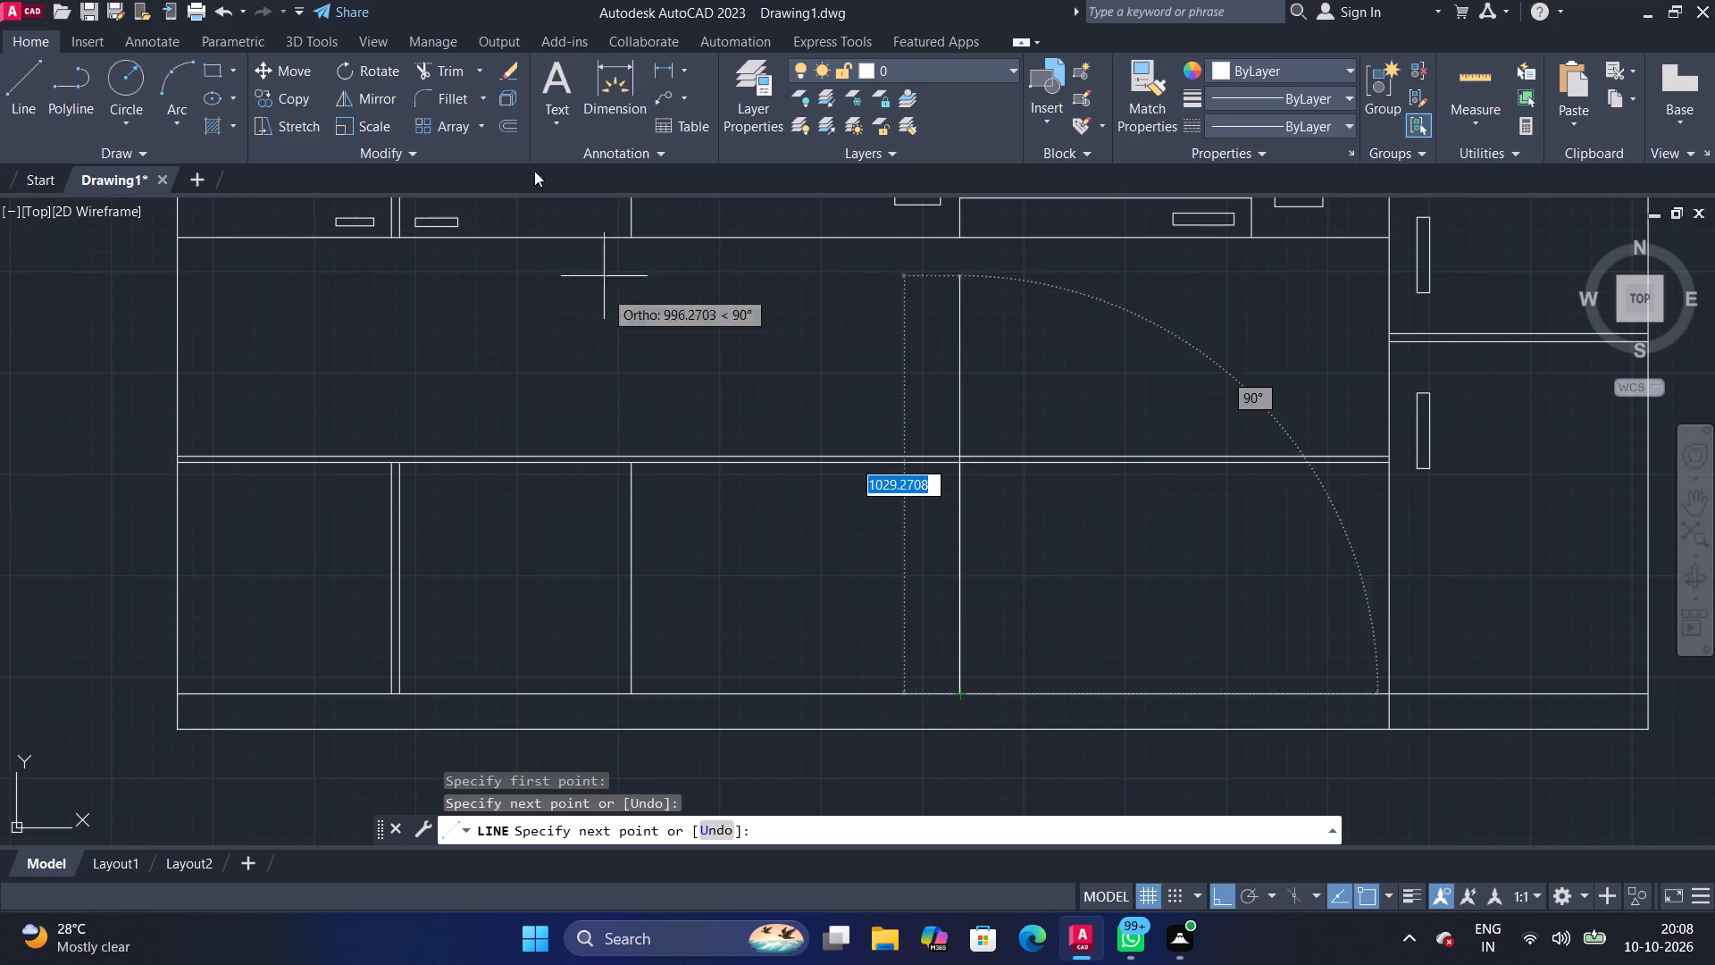
Draw a vertical line from the upper long horizontal line to the base strip, a short distance left of the right-hand column.
click(18, 79)
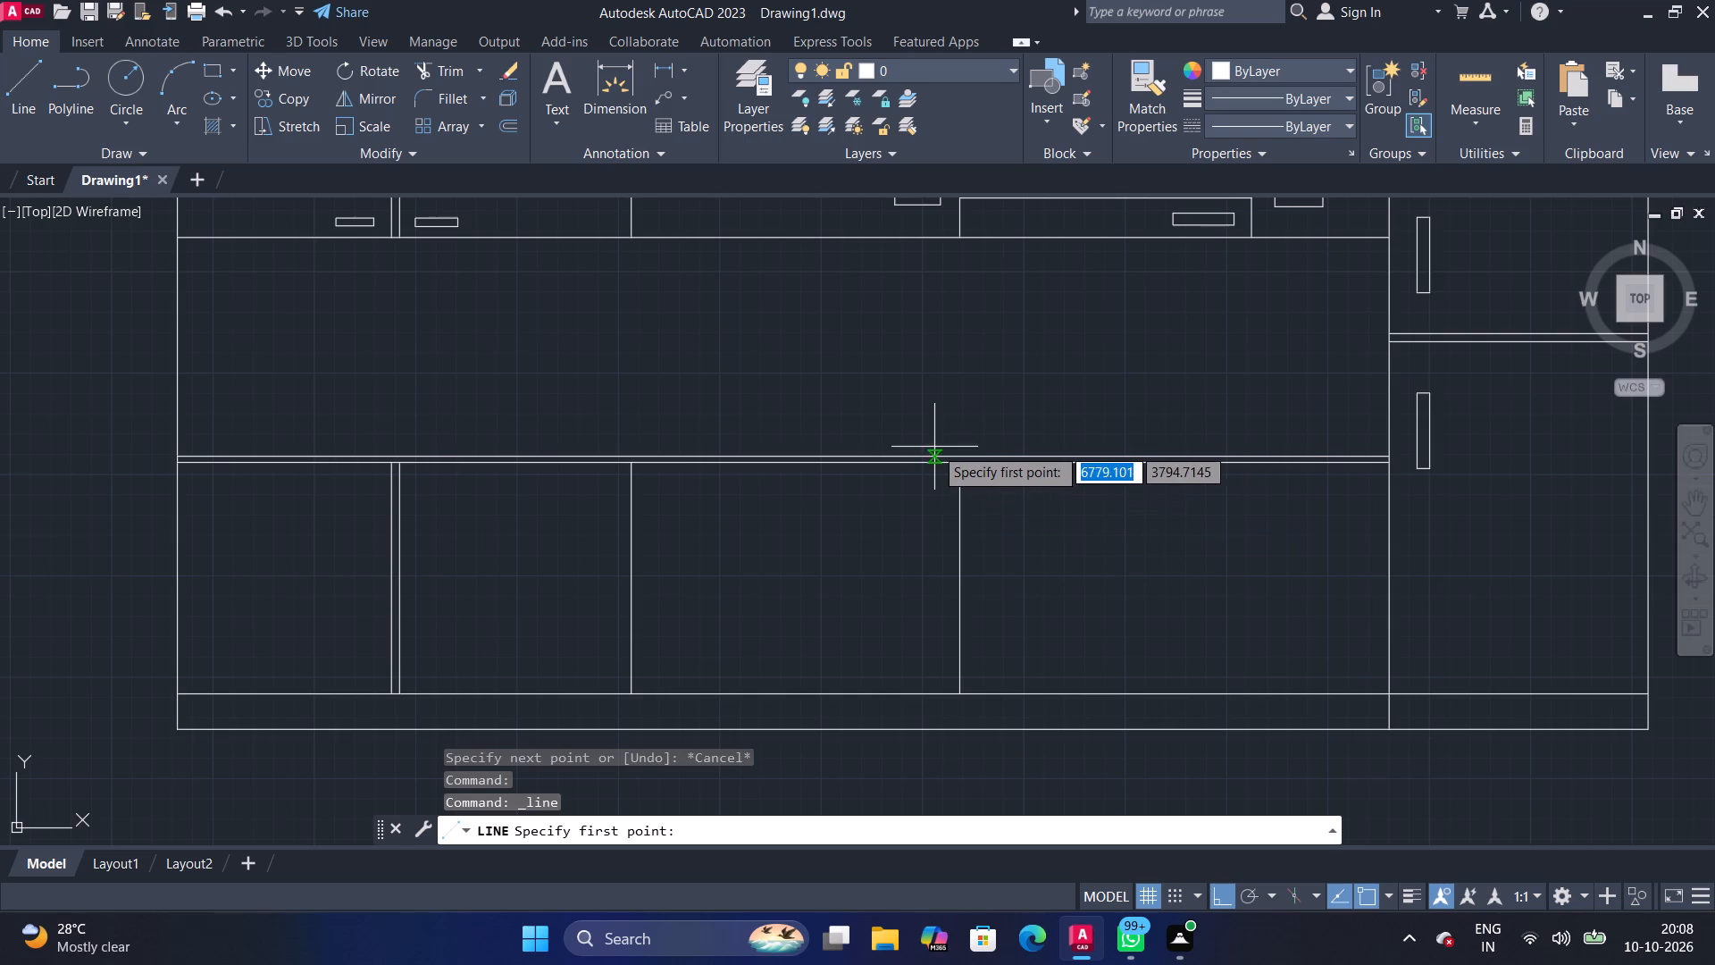
click(16, 69)
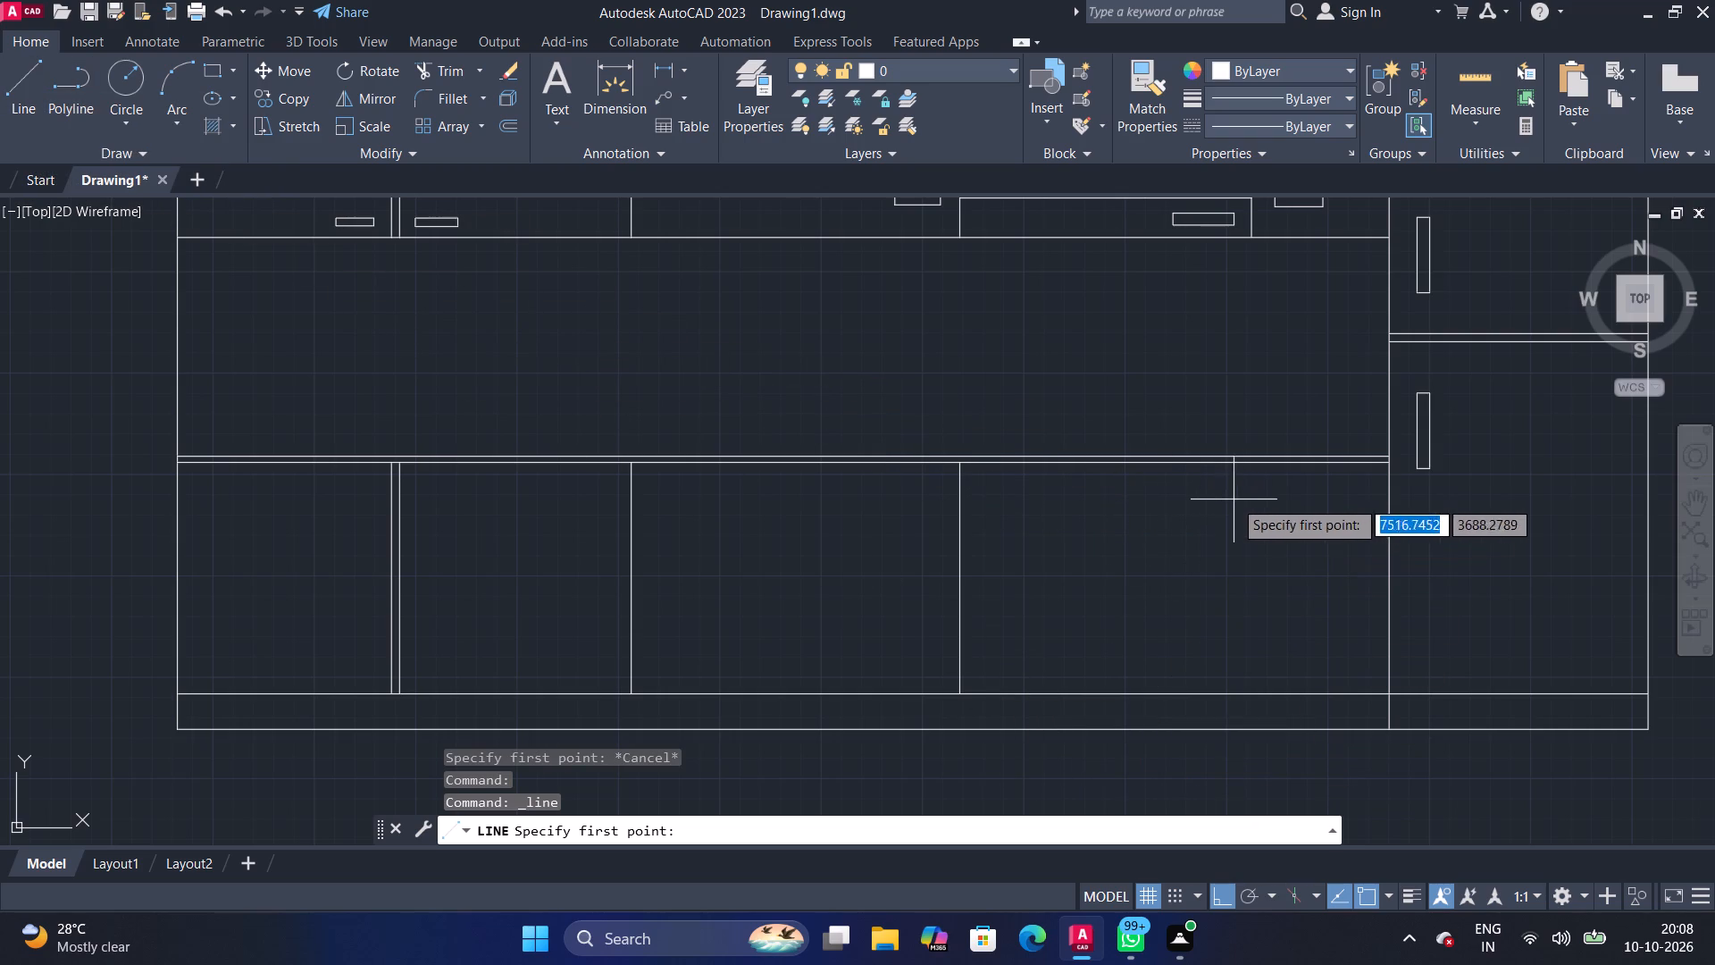
click(1265, 457)
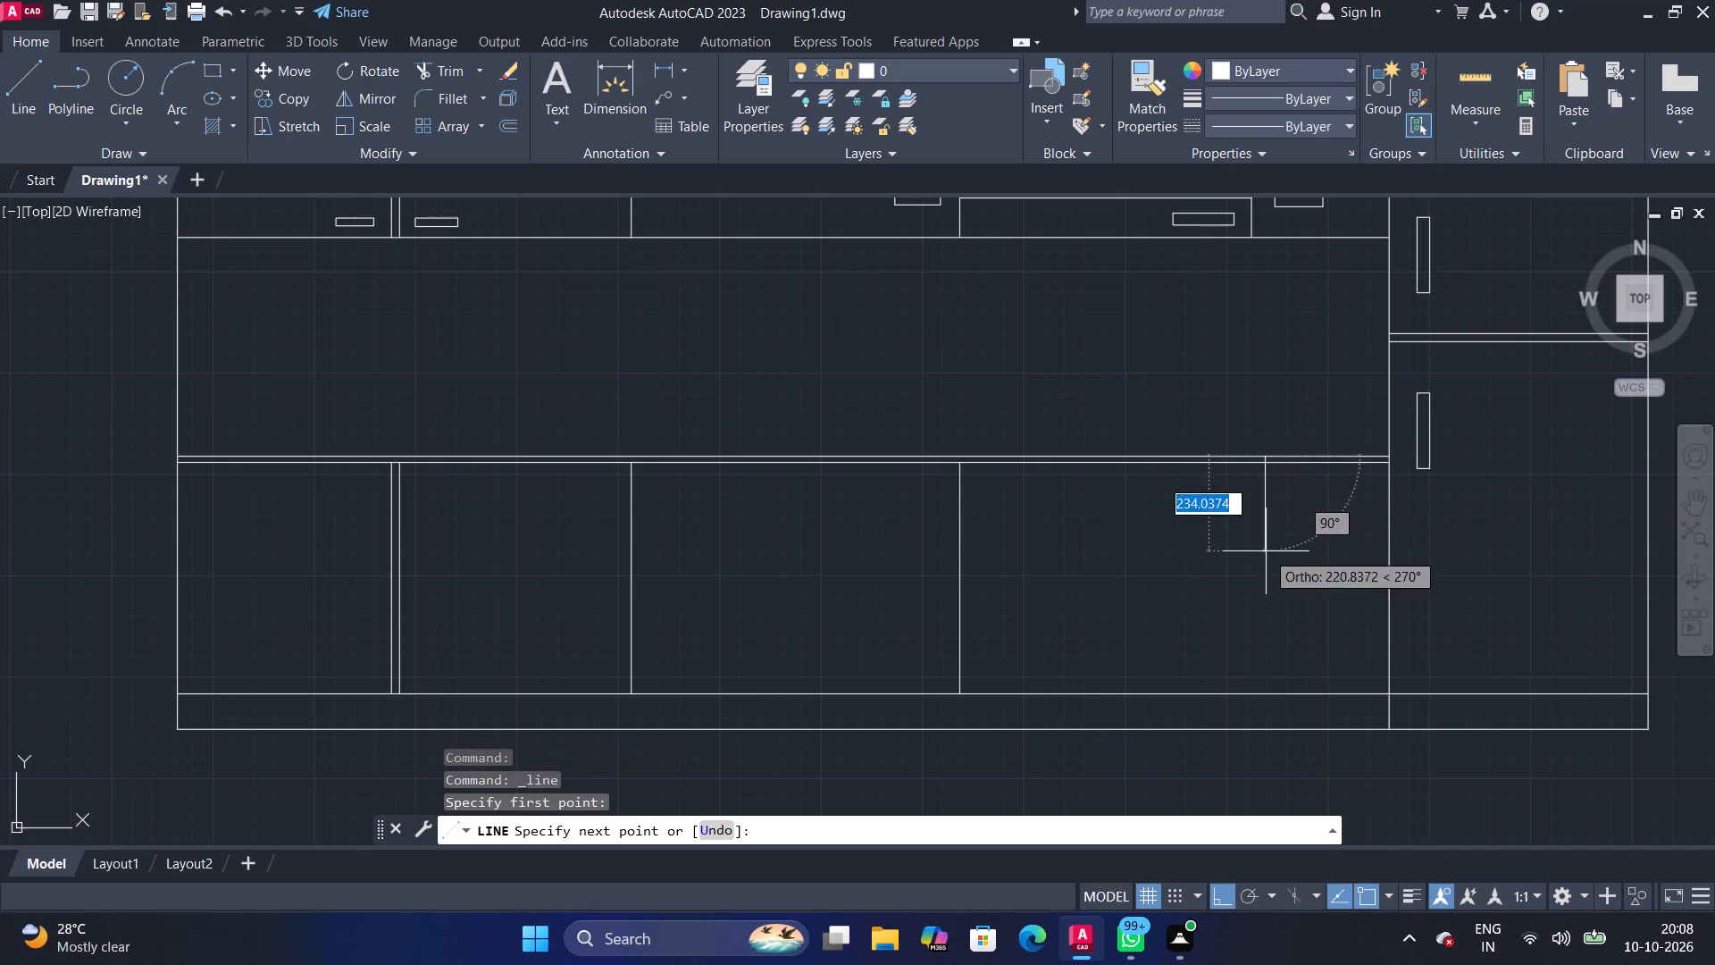
click(1267, 699)
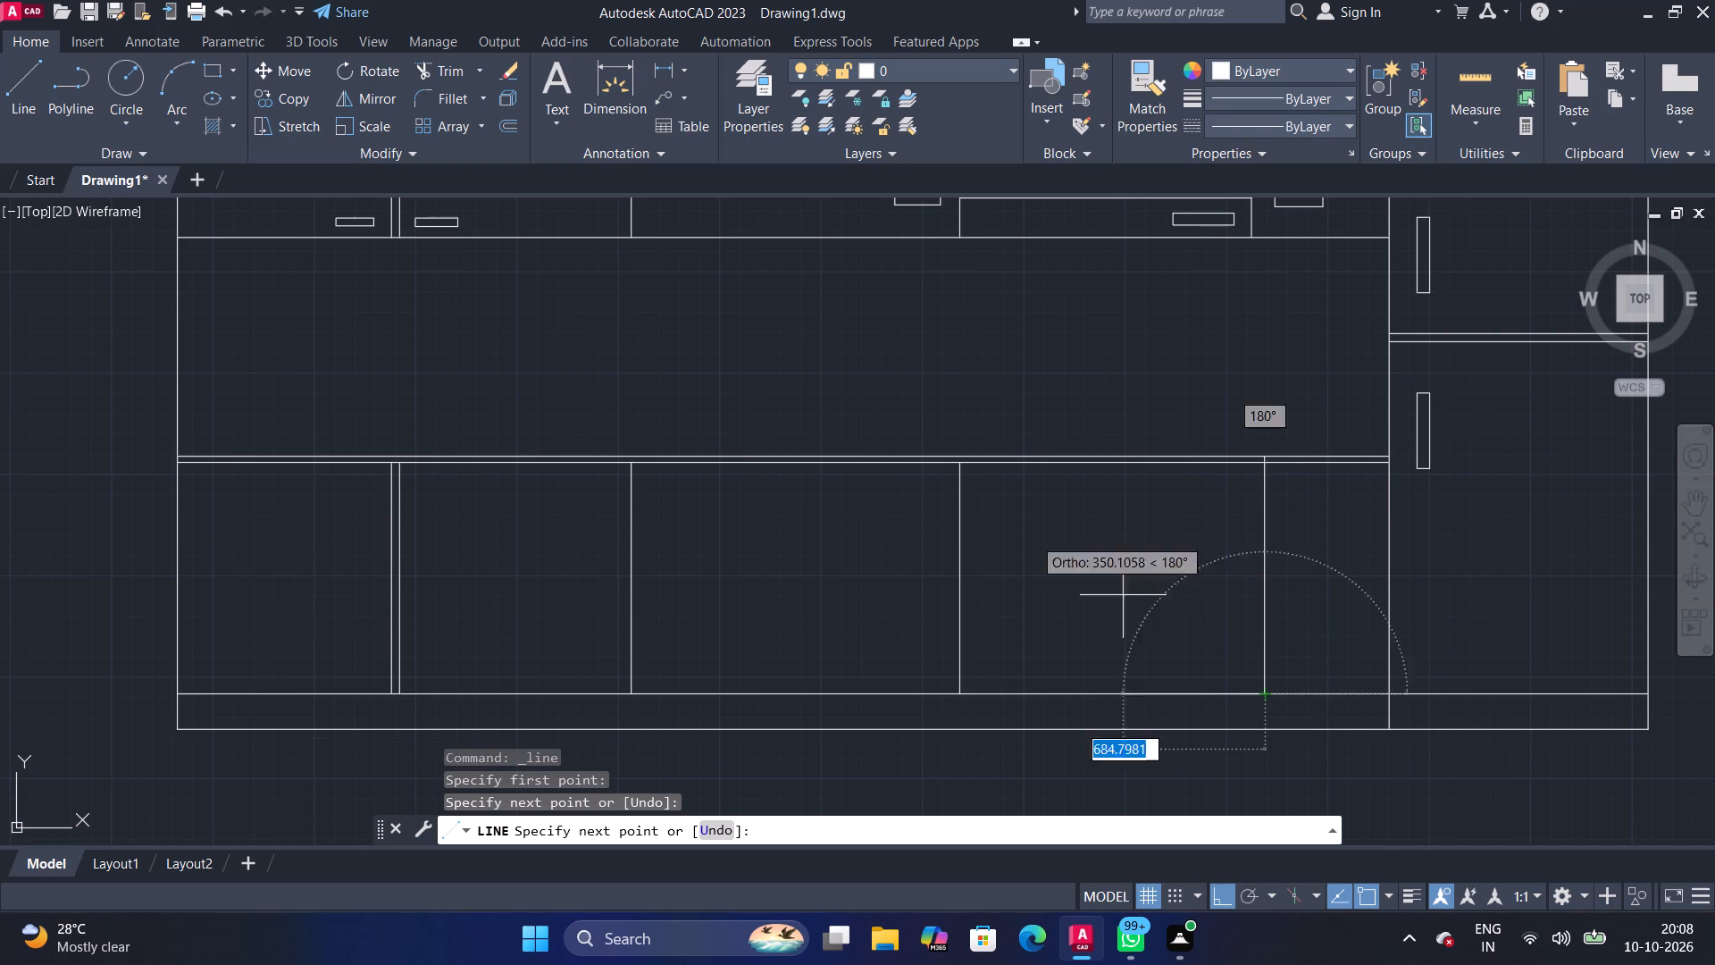
Draw a horizontal line about 752 long between the two rightmost lower dividers, near the top of that compartment.
click(19, 105)
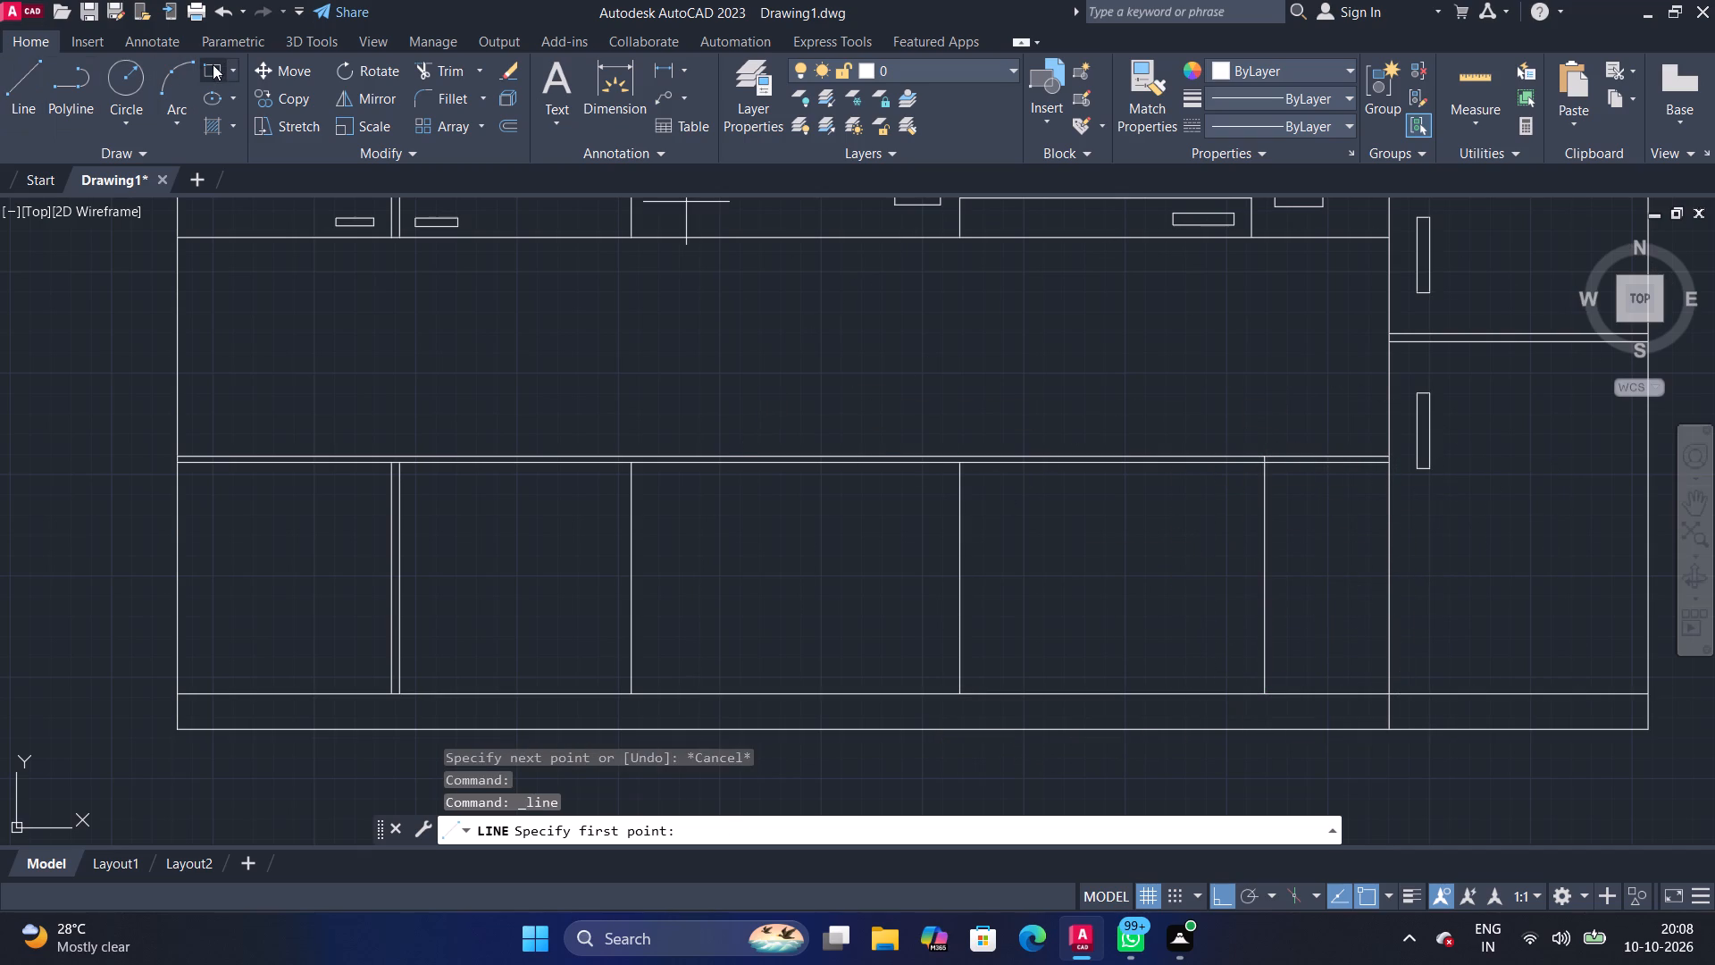
click(213, 64)
click(38, 77)
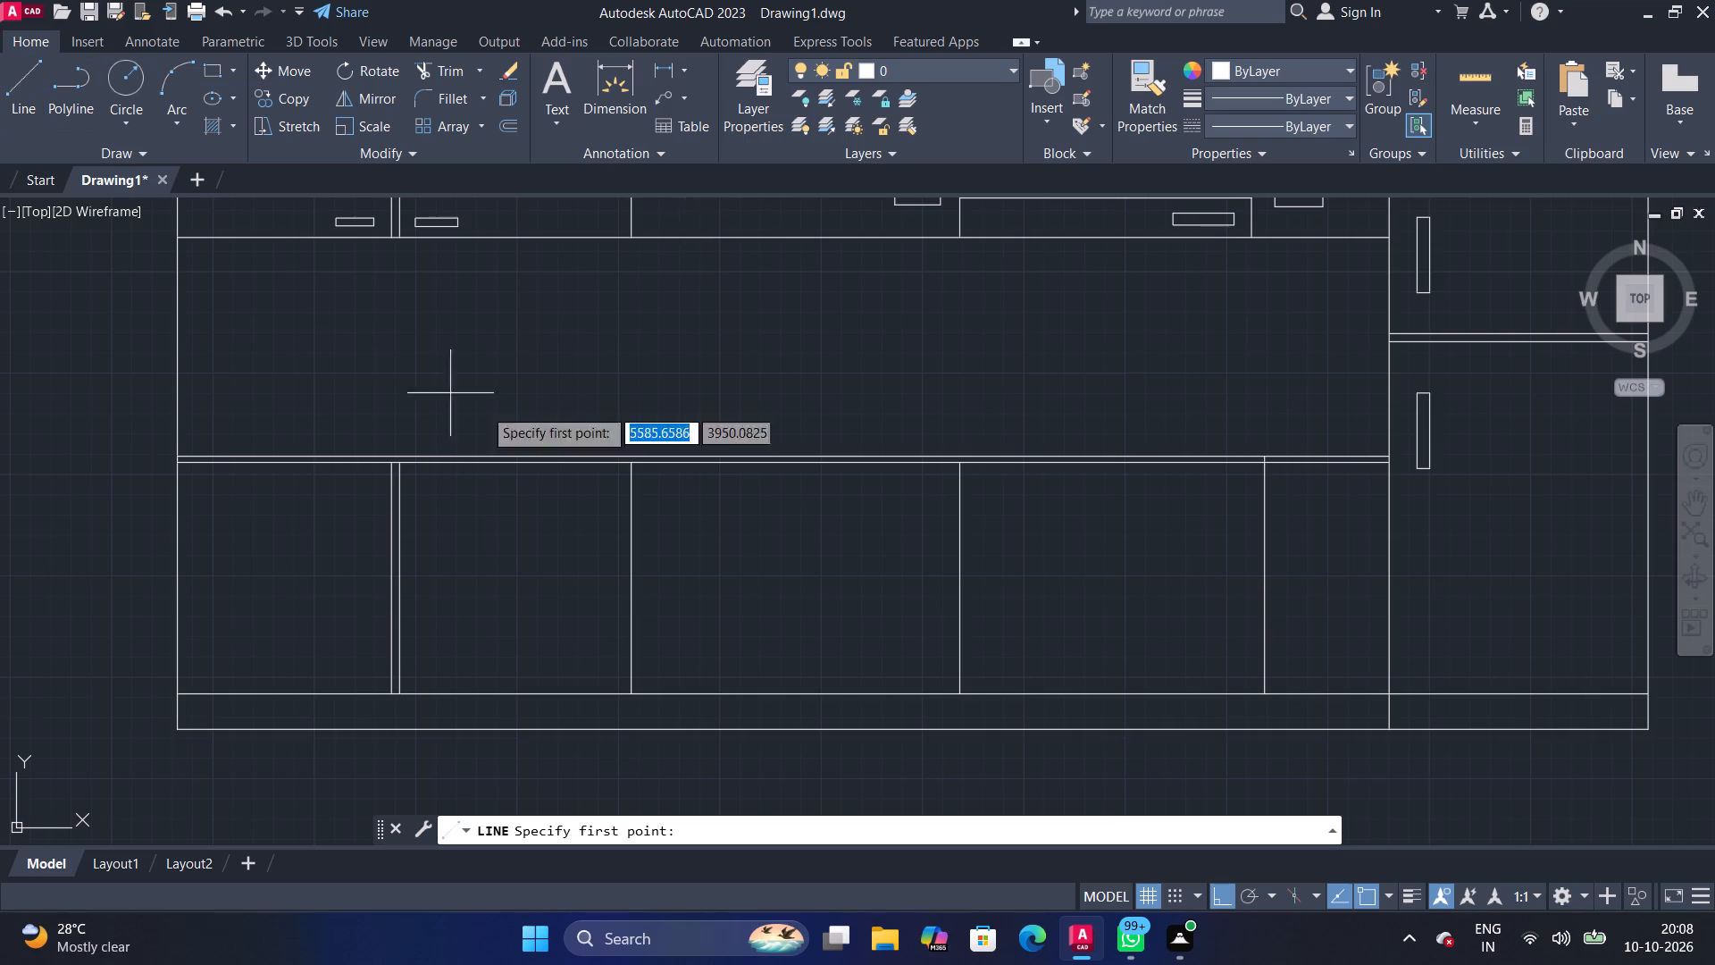
scroll(1259, 515, up, 1)
click(1263, 511)
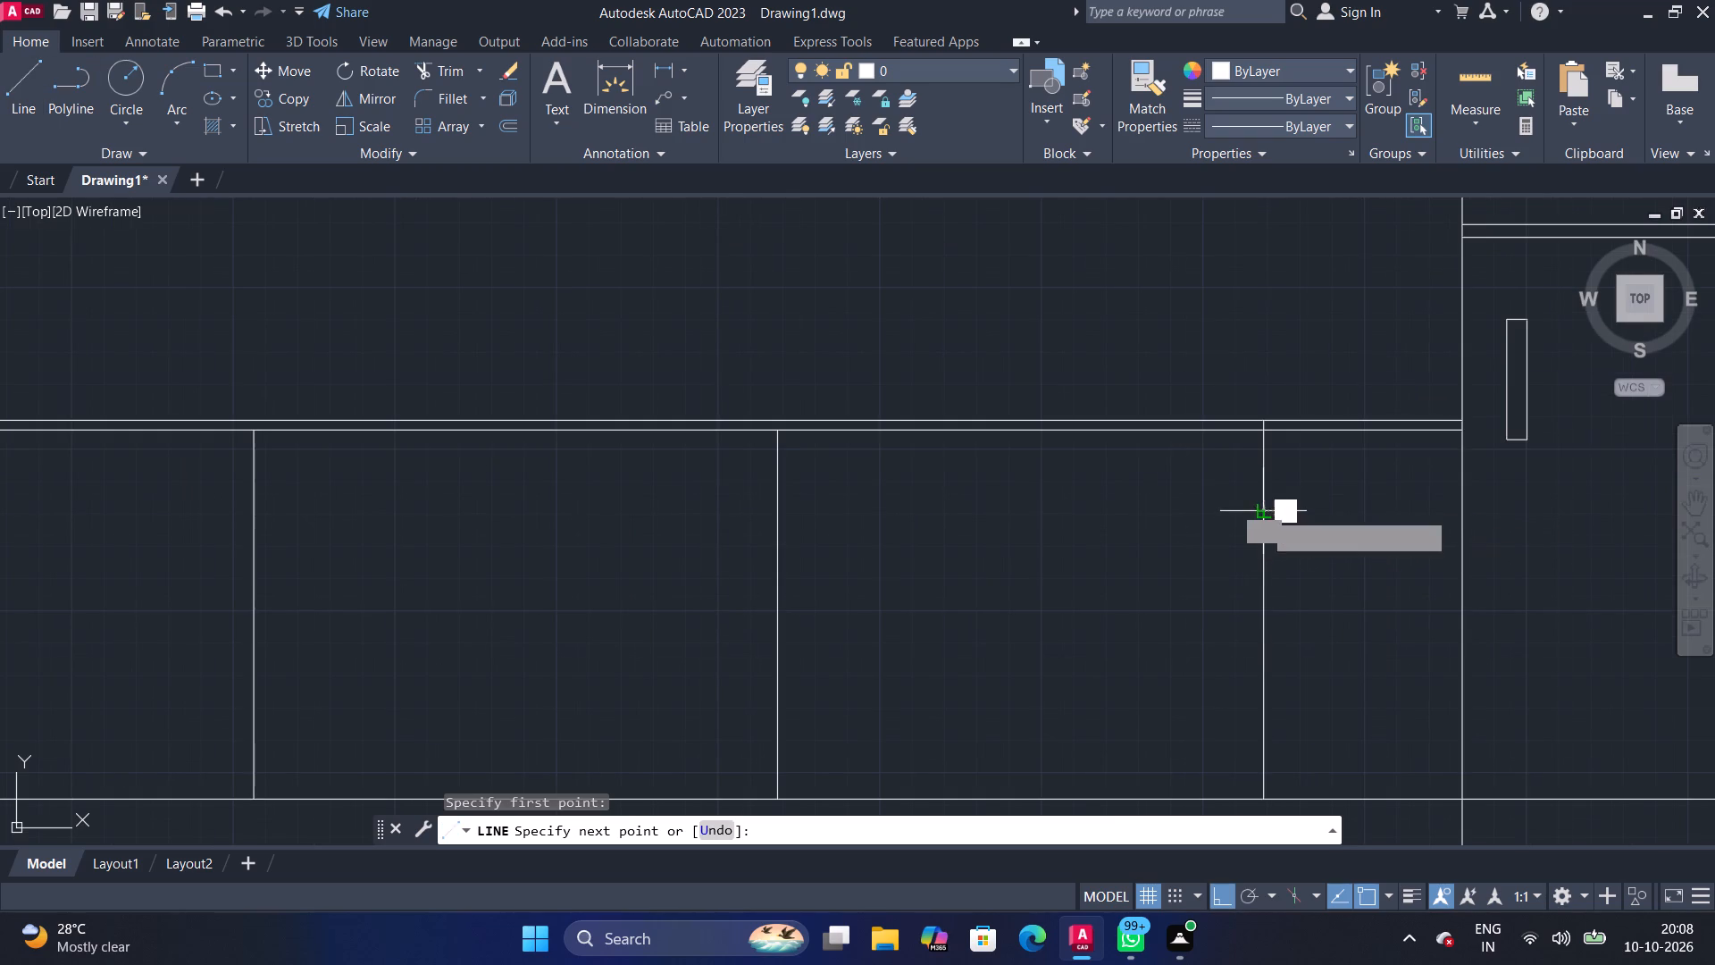
click(772, 508)
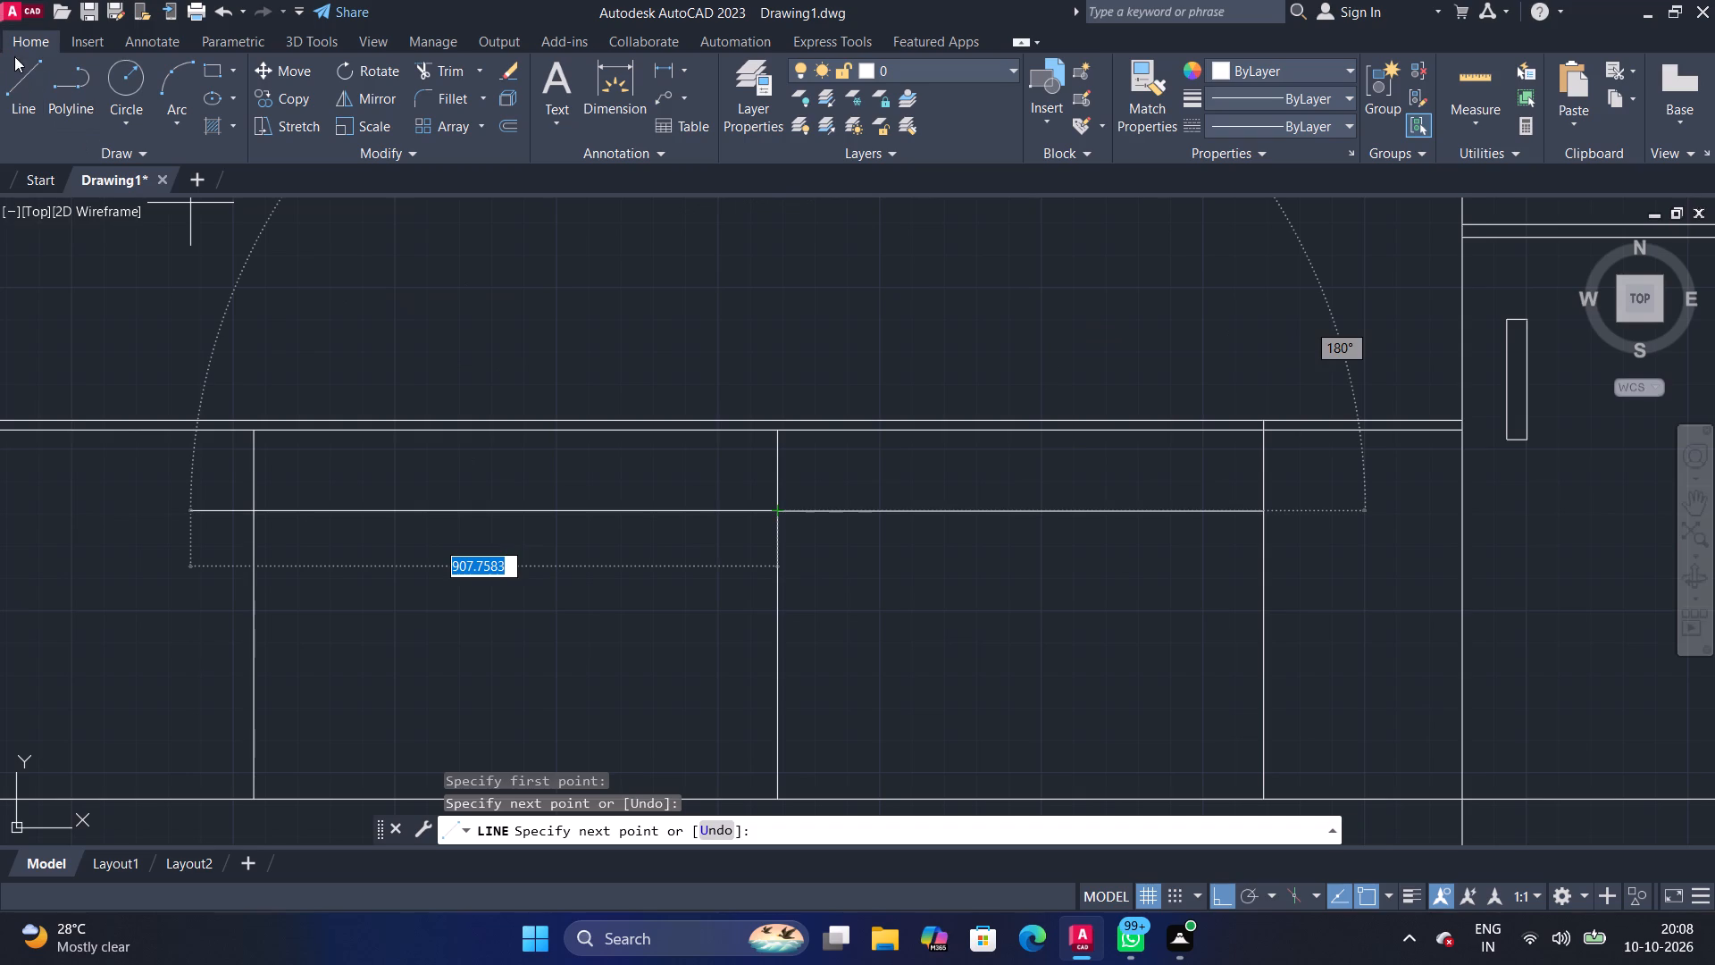
Offset the short horizontal line in the lower compartment upward by 20 and downward by 25.
click(17, 61)
click(515, 129)
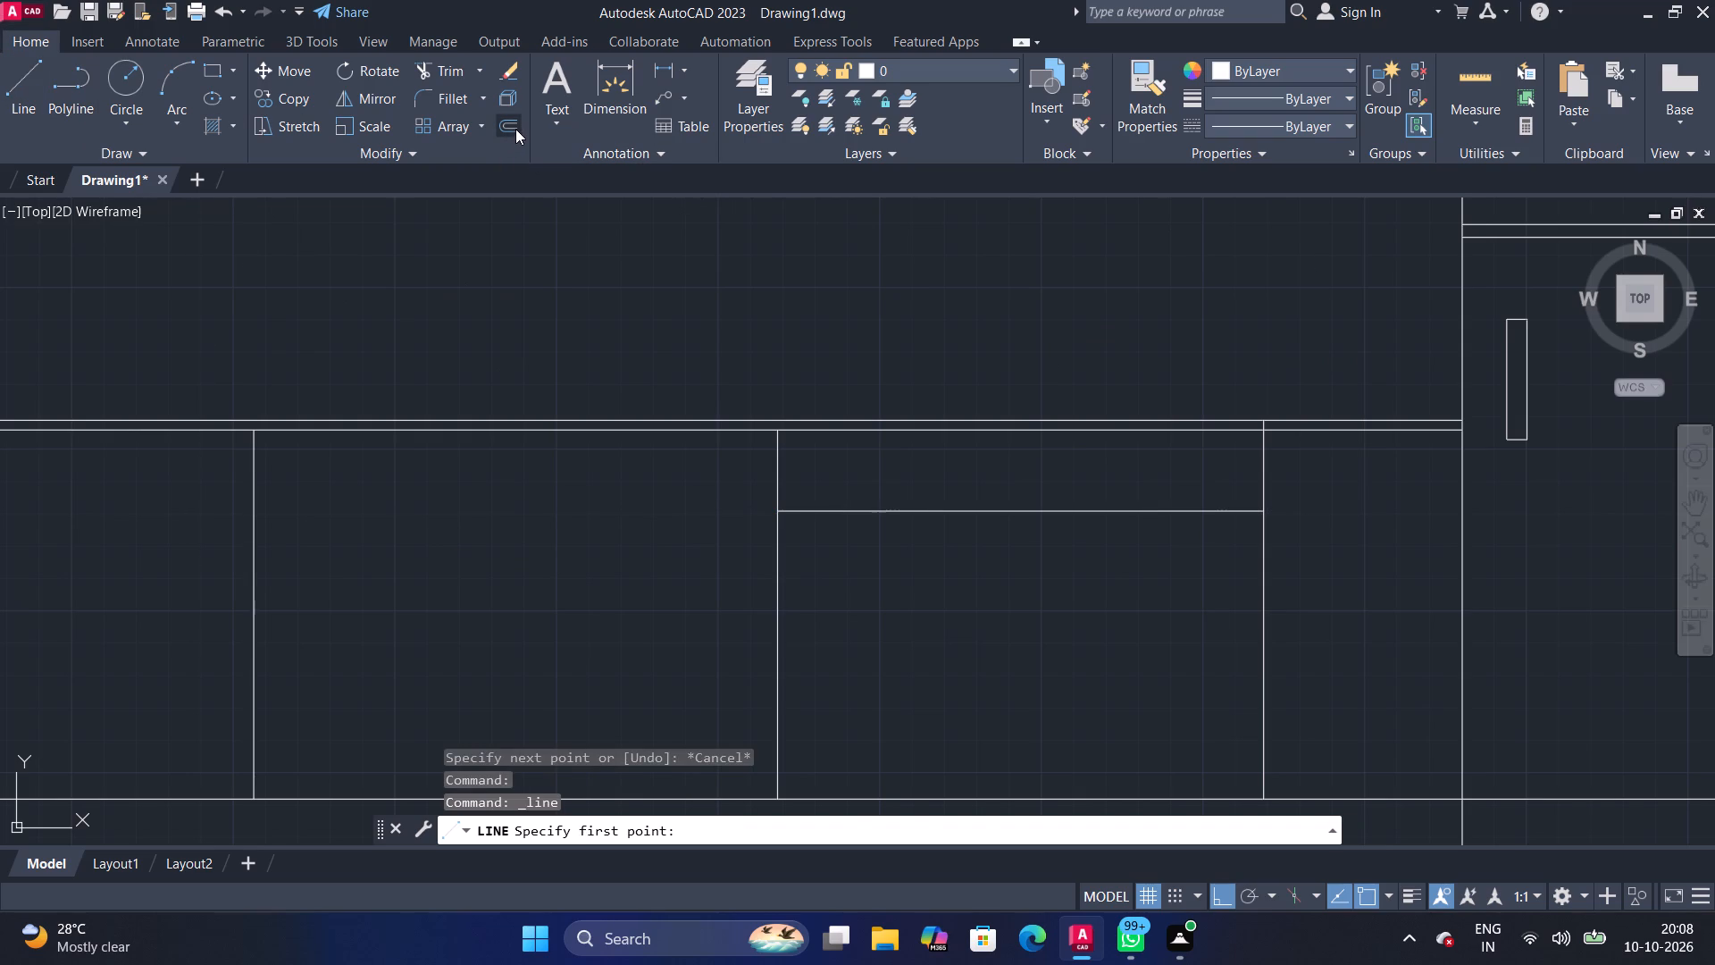
key(space)
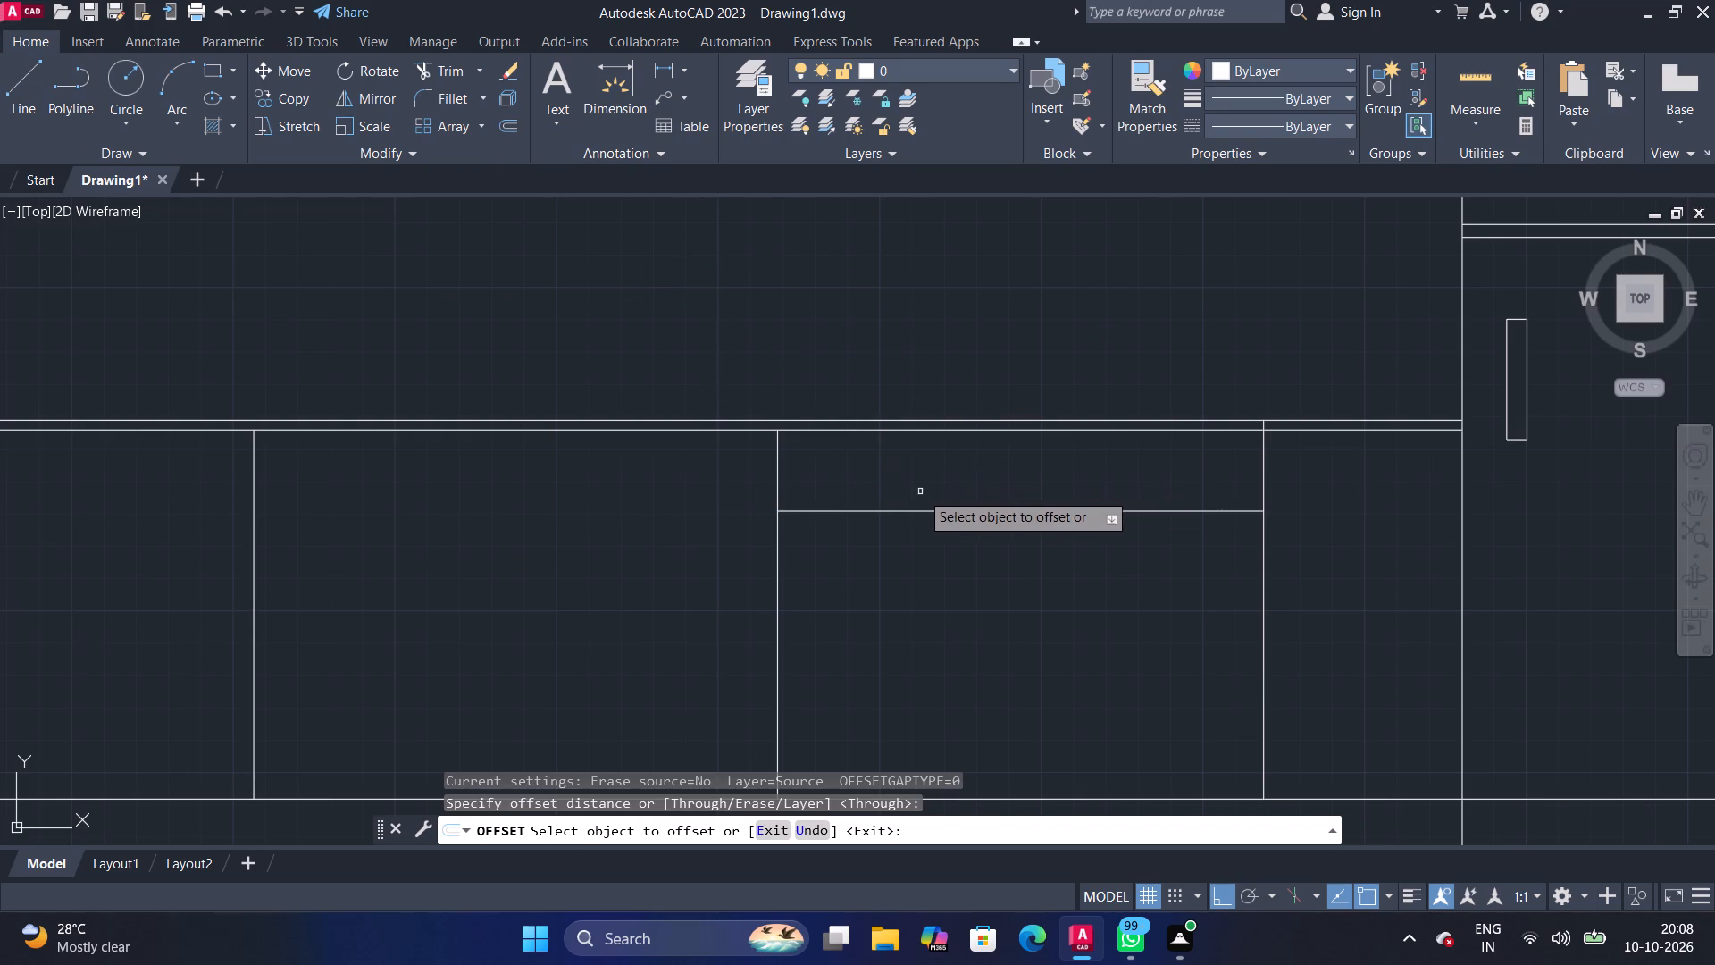
click(962, 514)
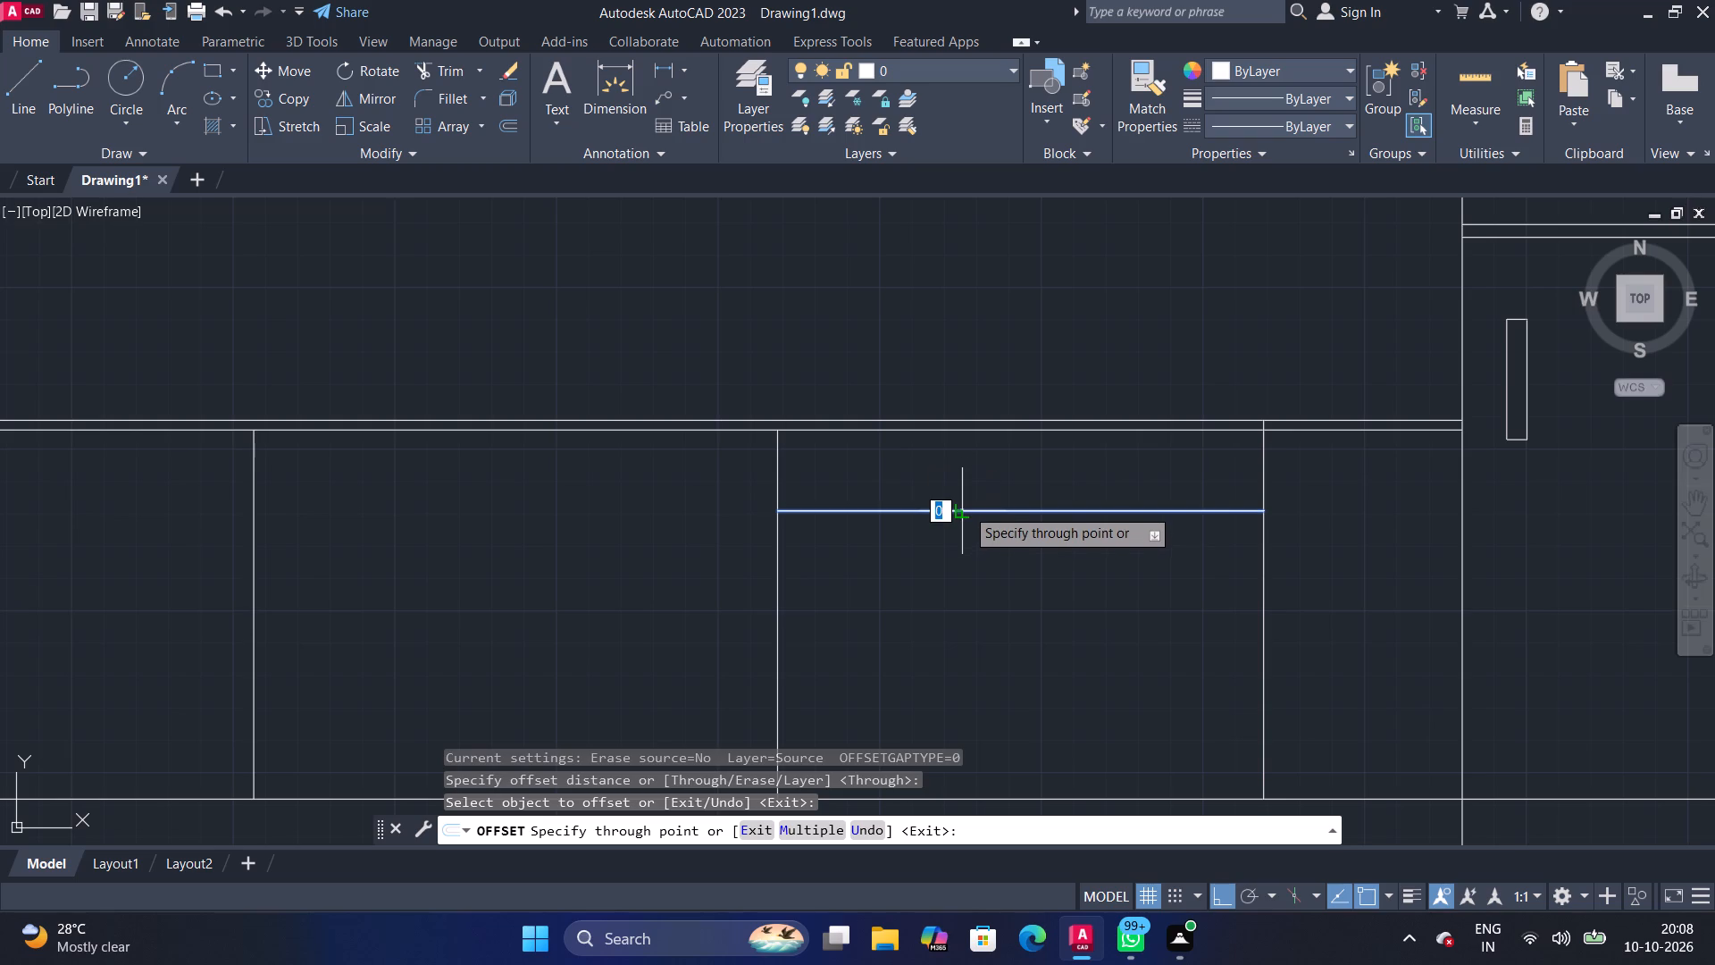
text(20)
key(Return)
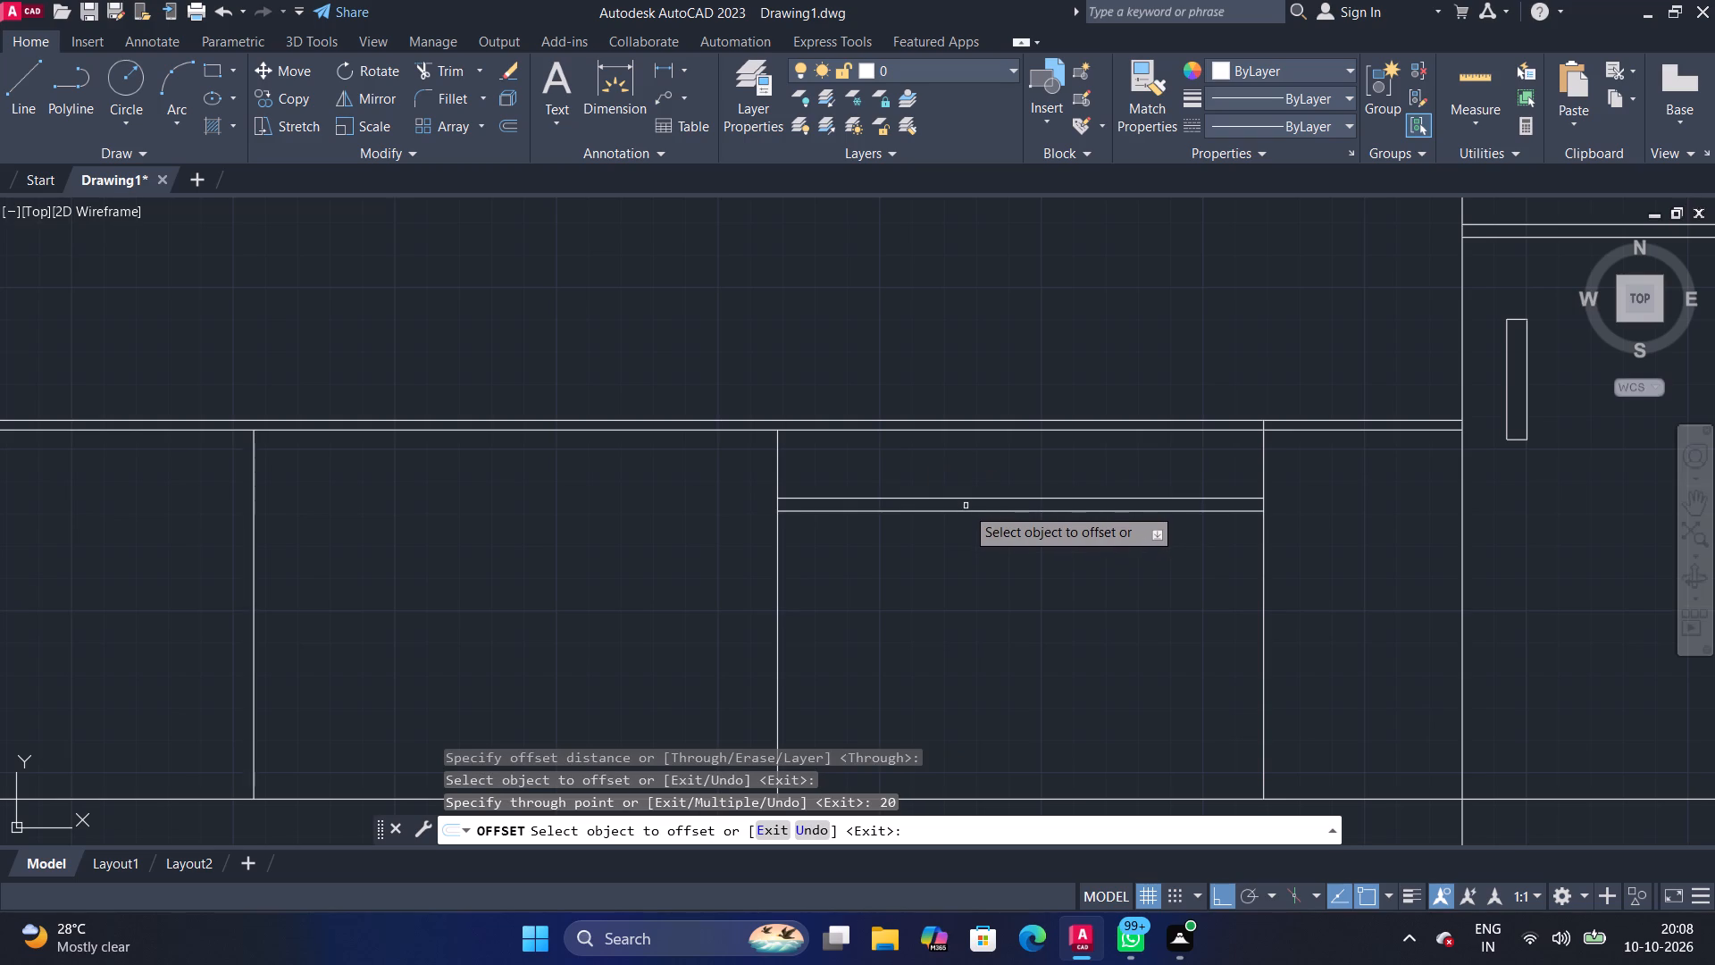
click(963, 513)
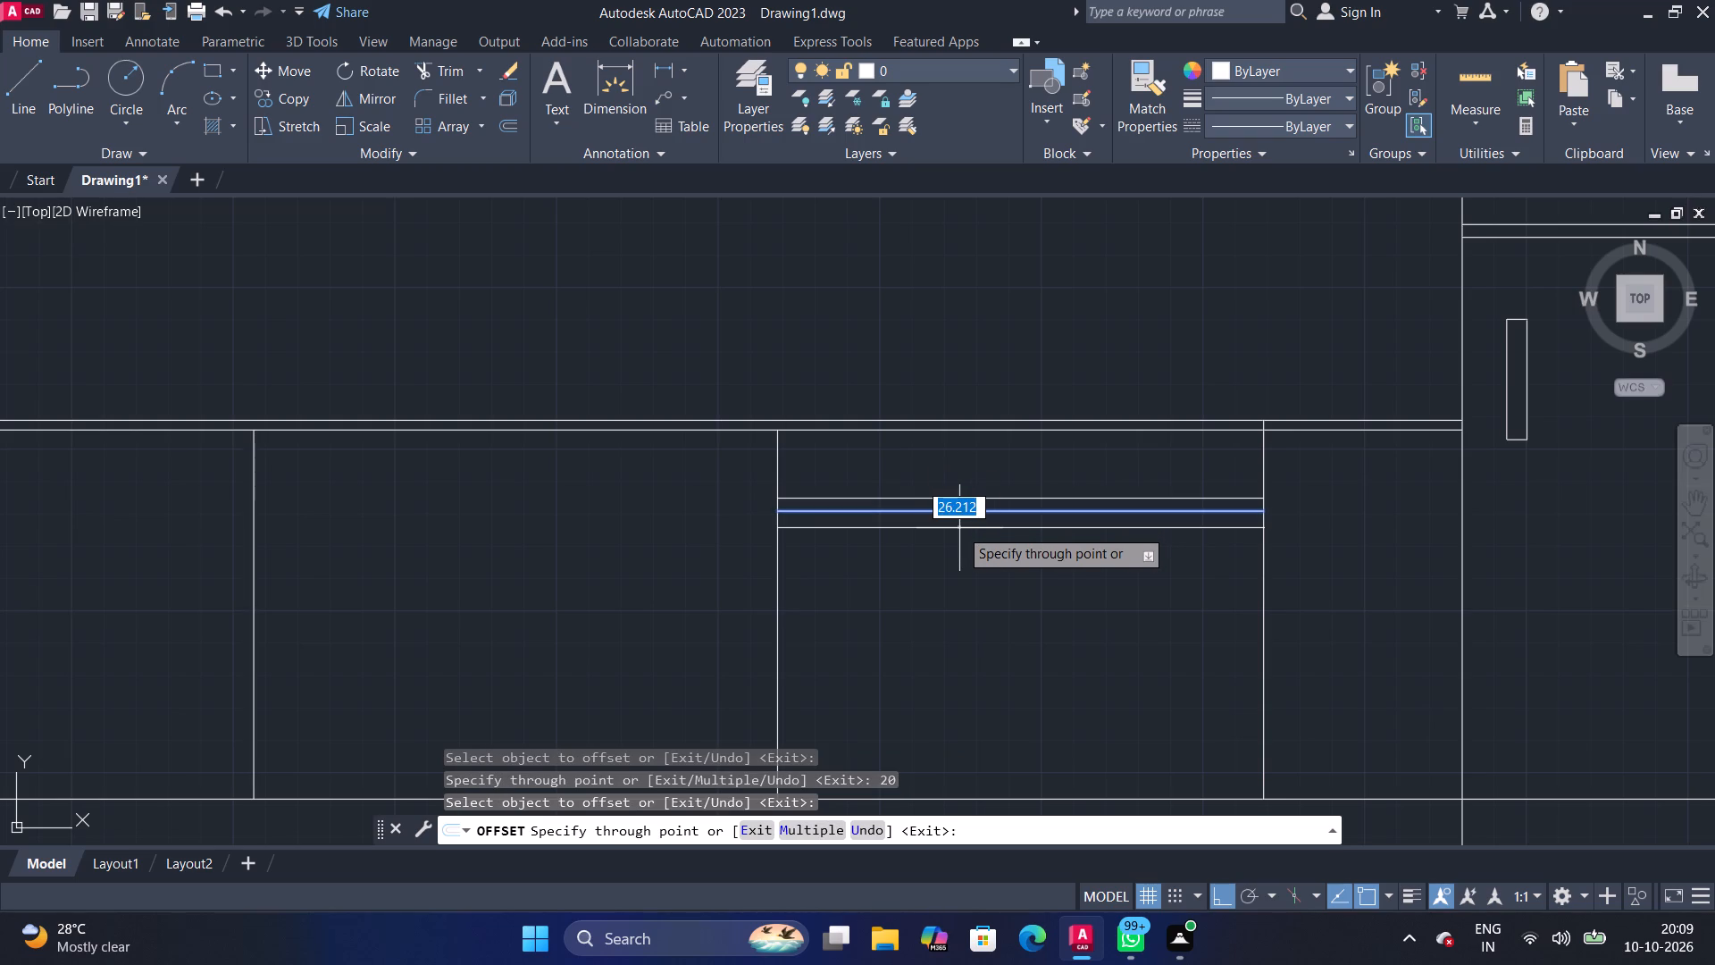
text(25)
key(Return)
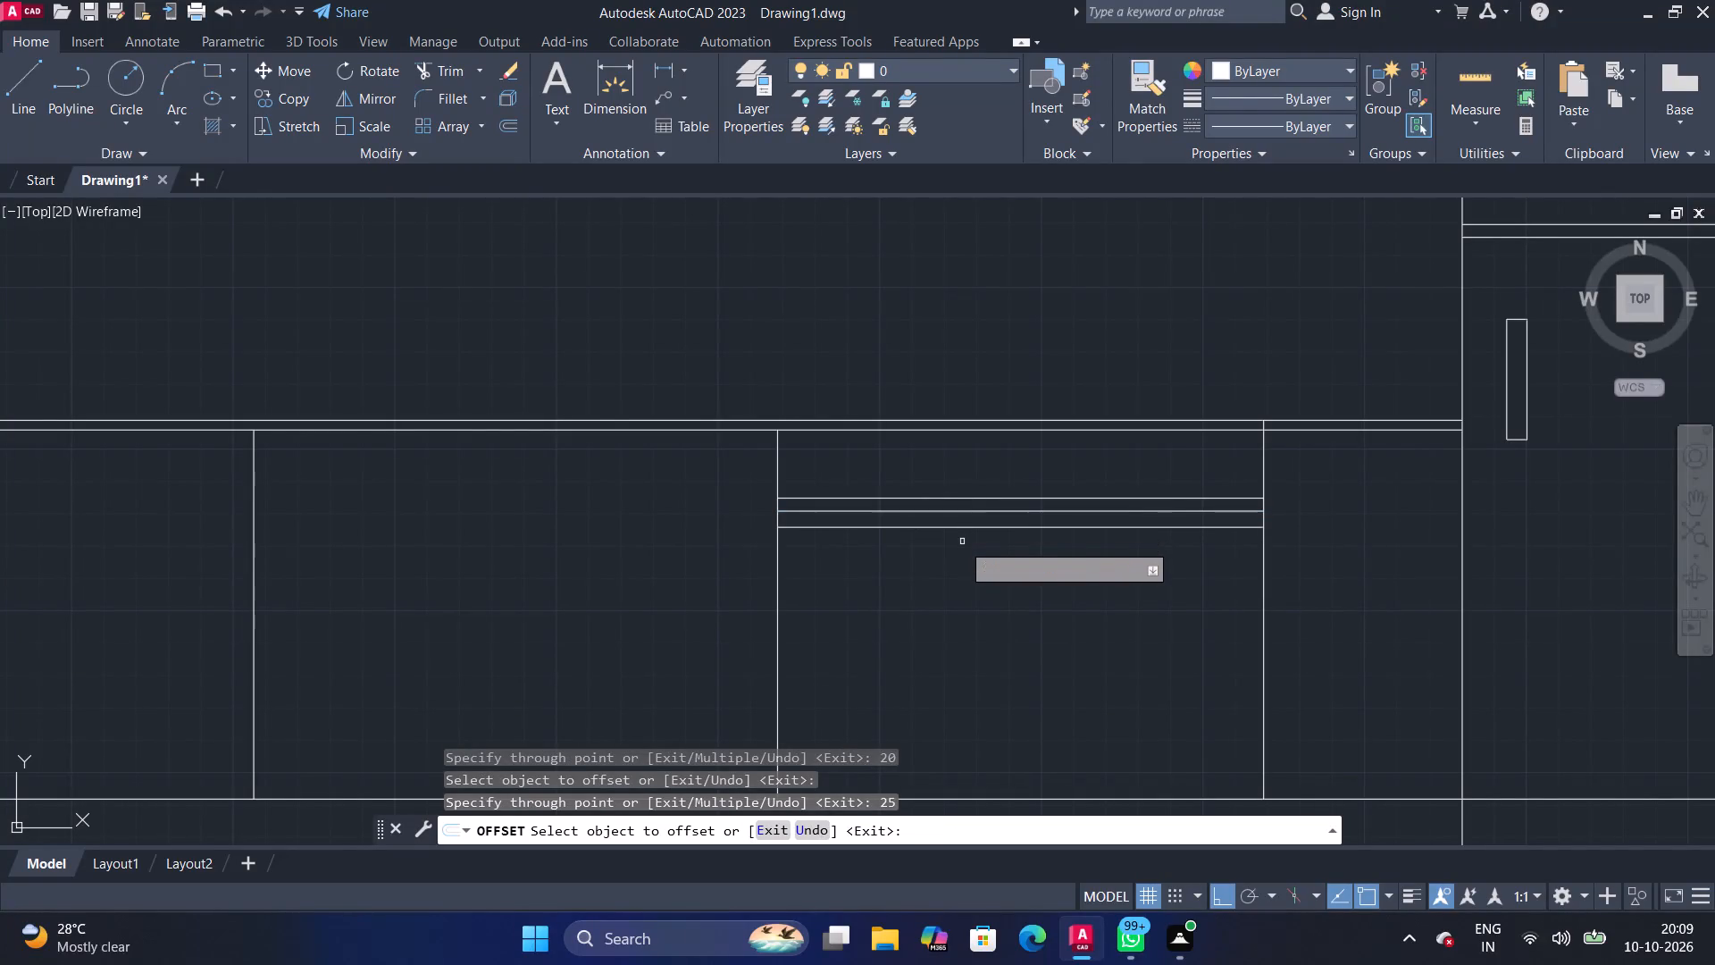
Draw another horizontal line between the same two dividers, a short distance above the base strip.
middle_drag(960, 541, 950, 426)
drag(960, 541, 955, 498)
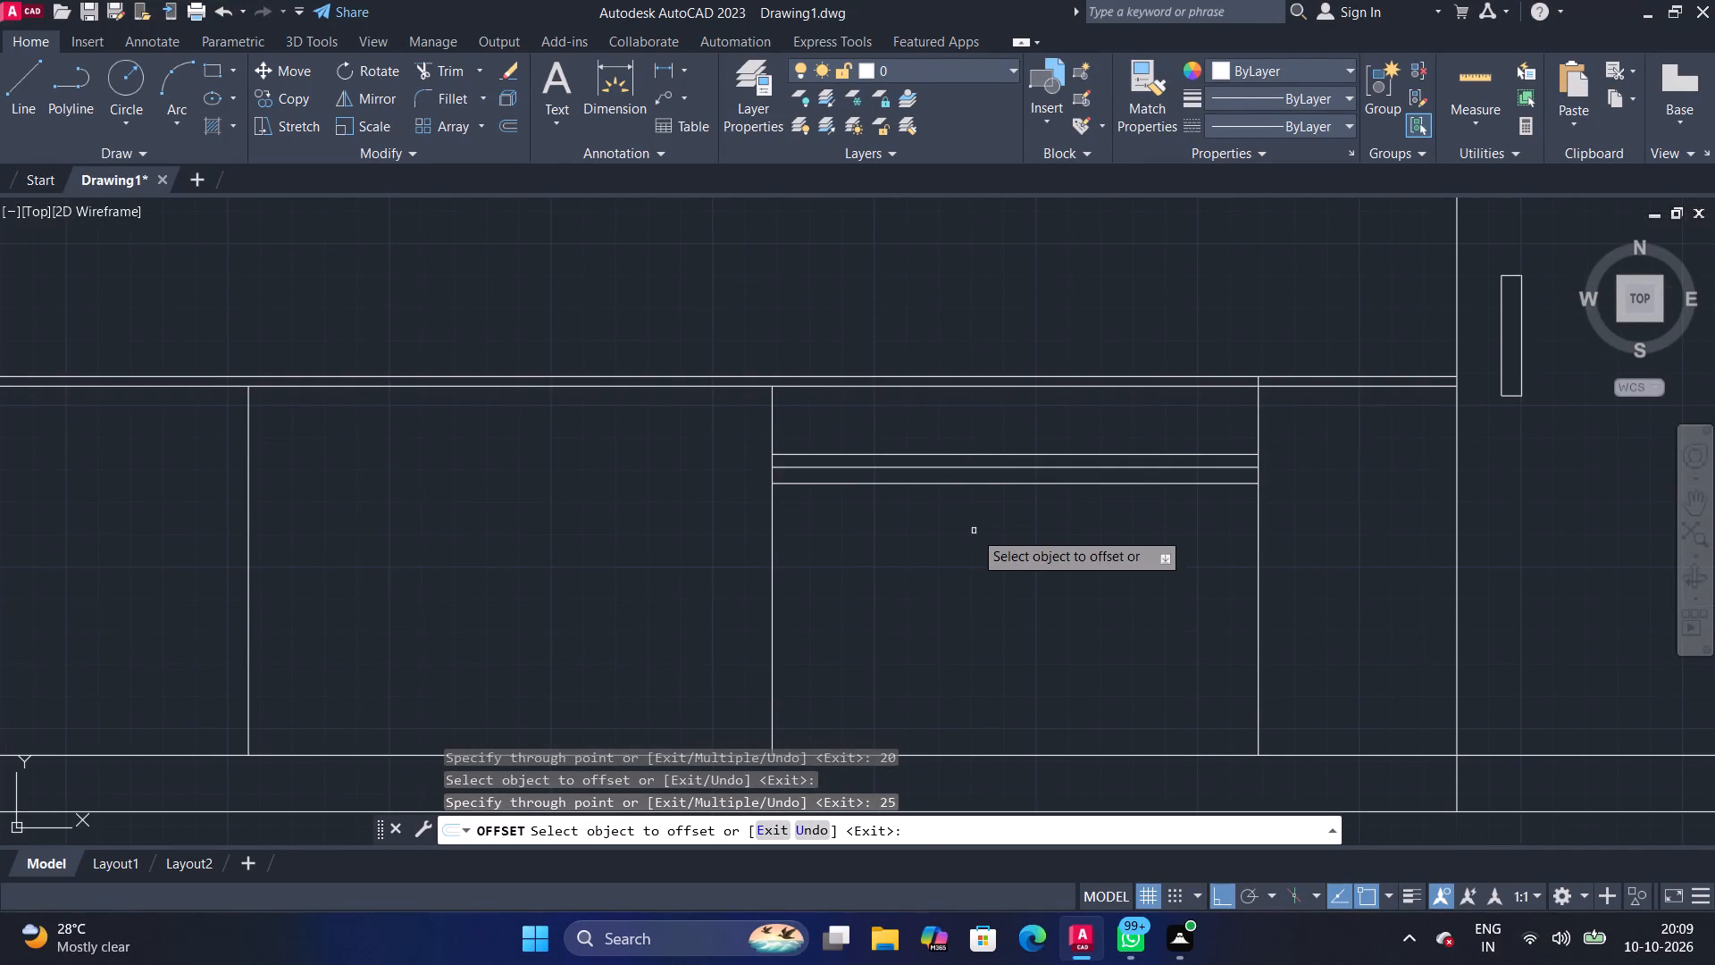
middle_drag(974, 533, 971, 403)
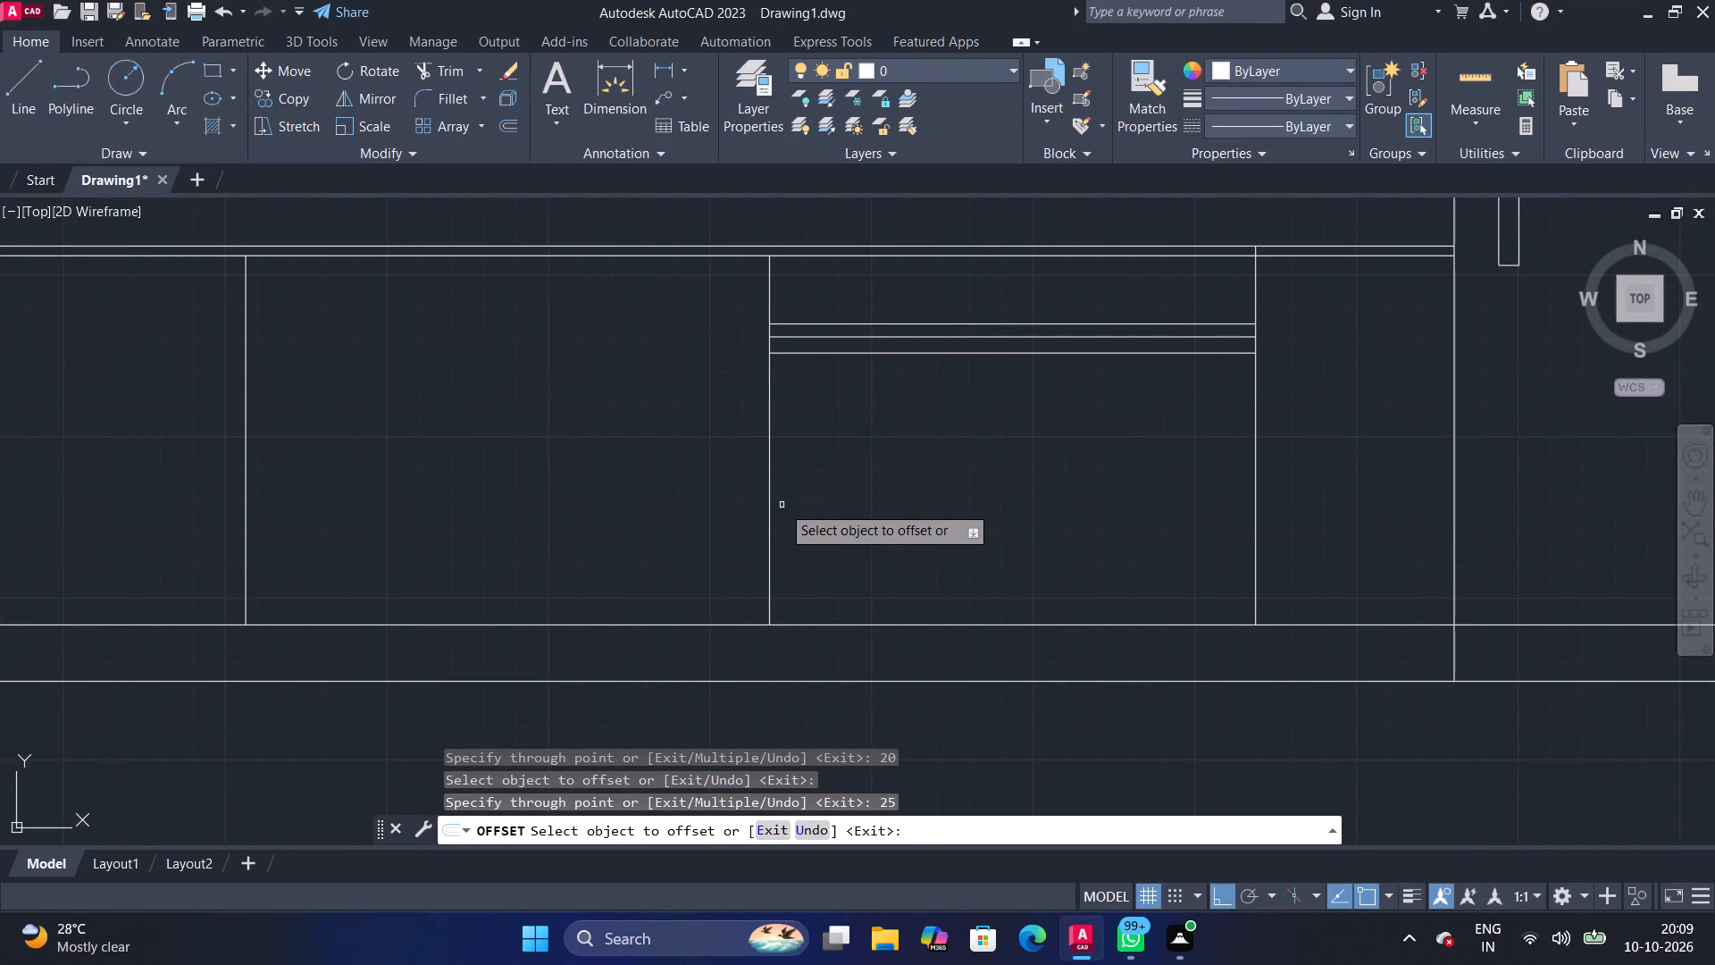
click(35, 94)
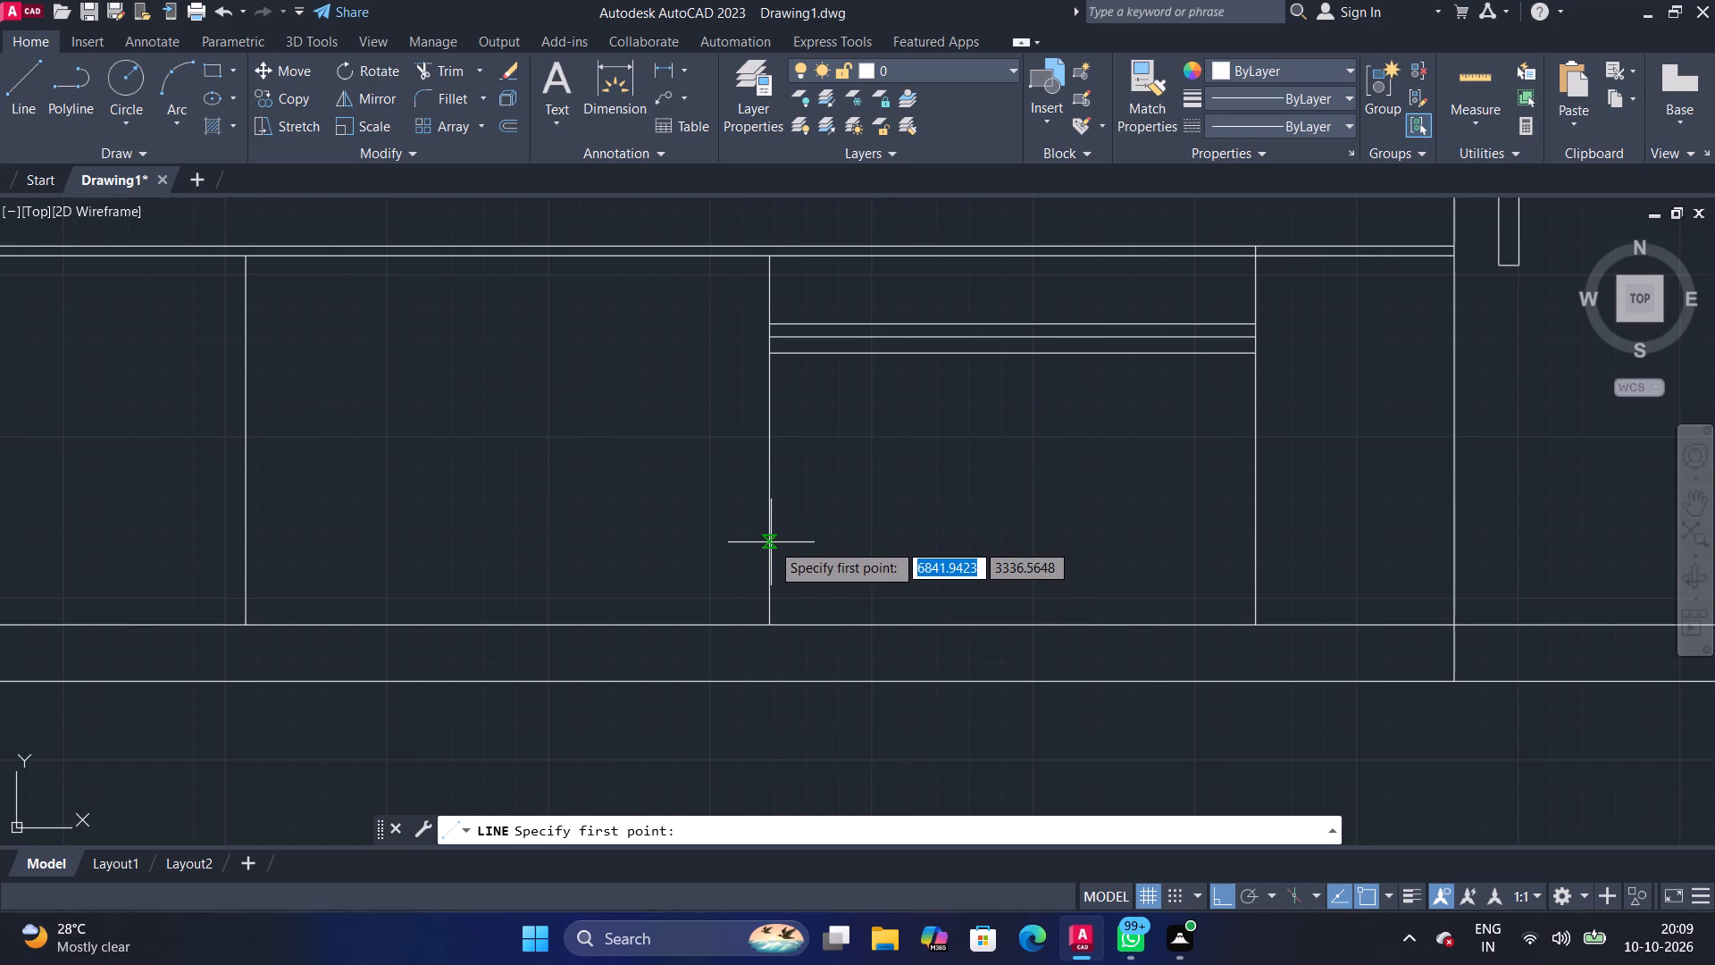
click(770, 543)
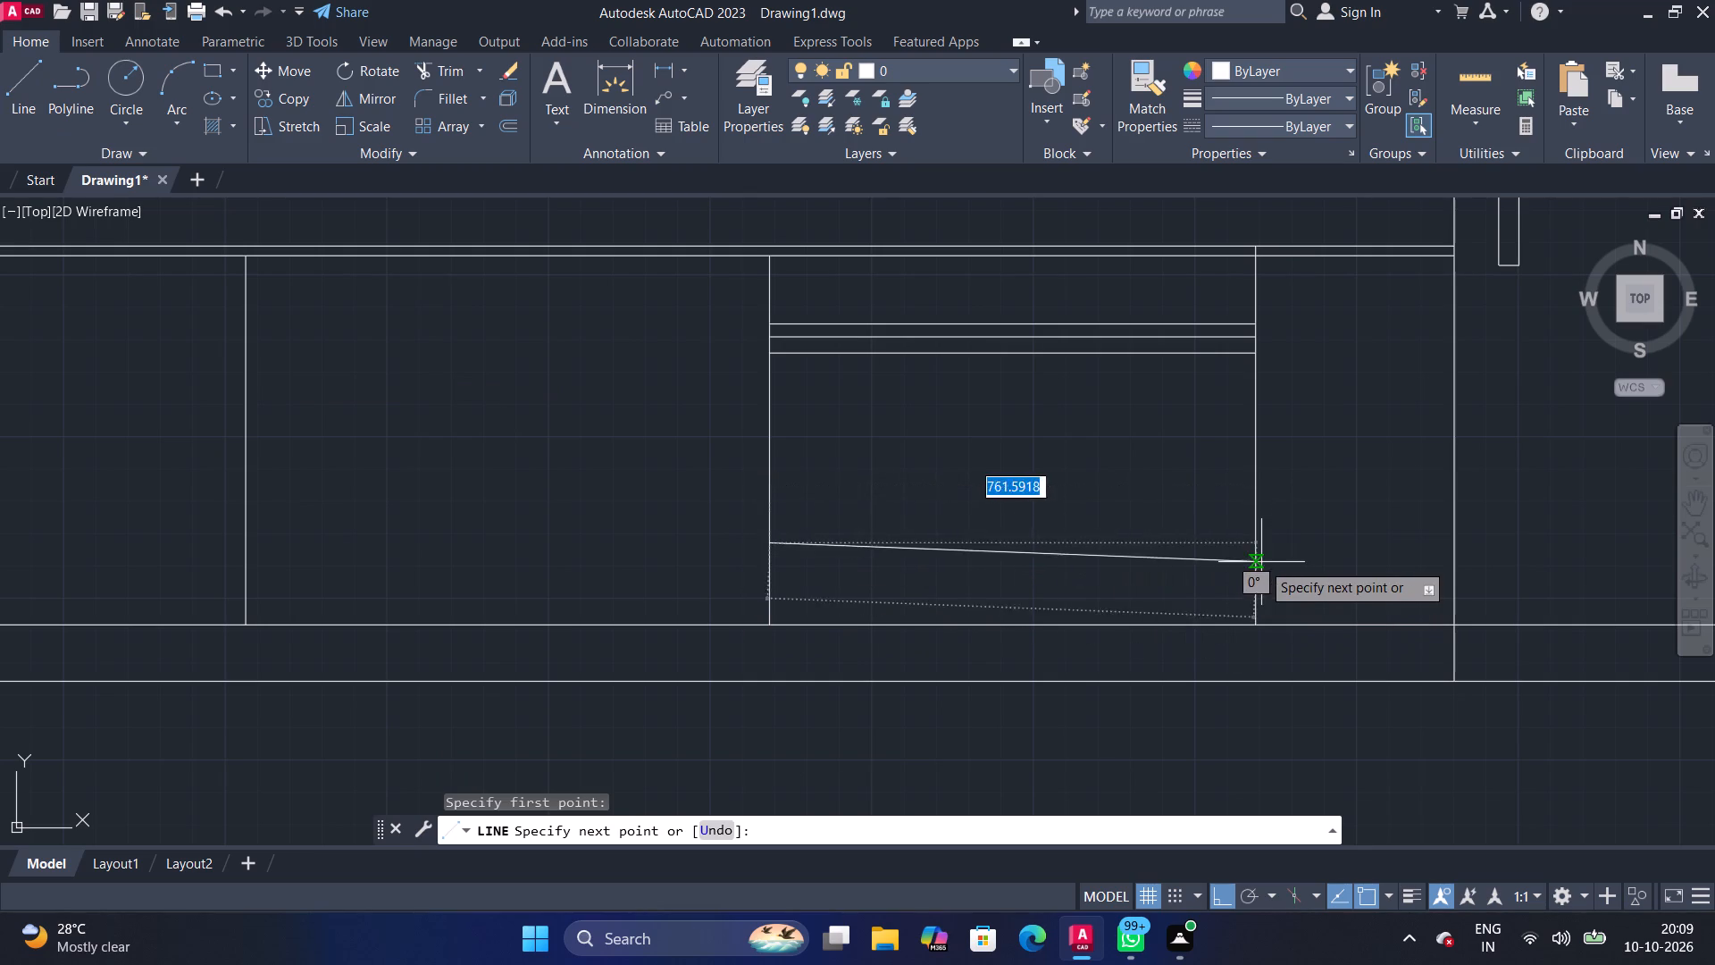
click(1256, 545)
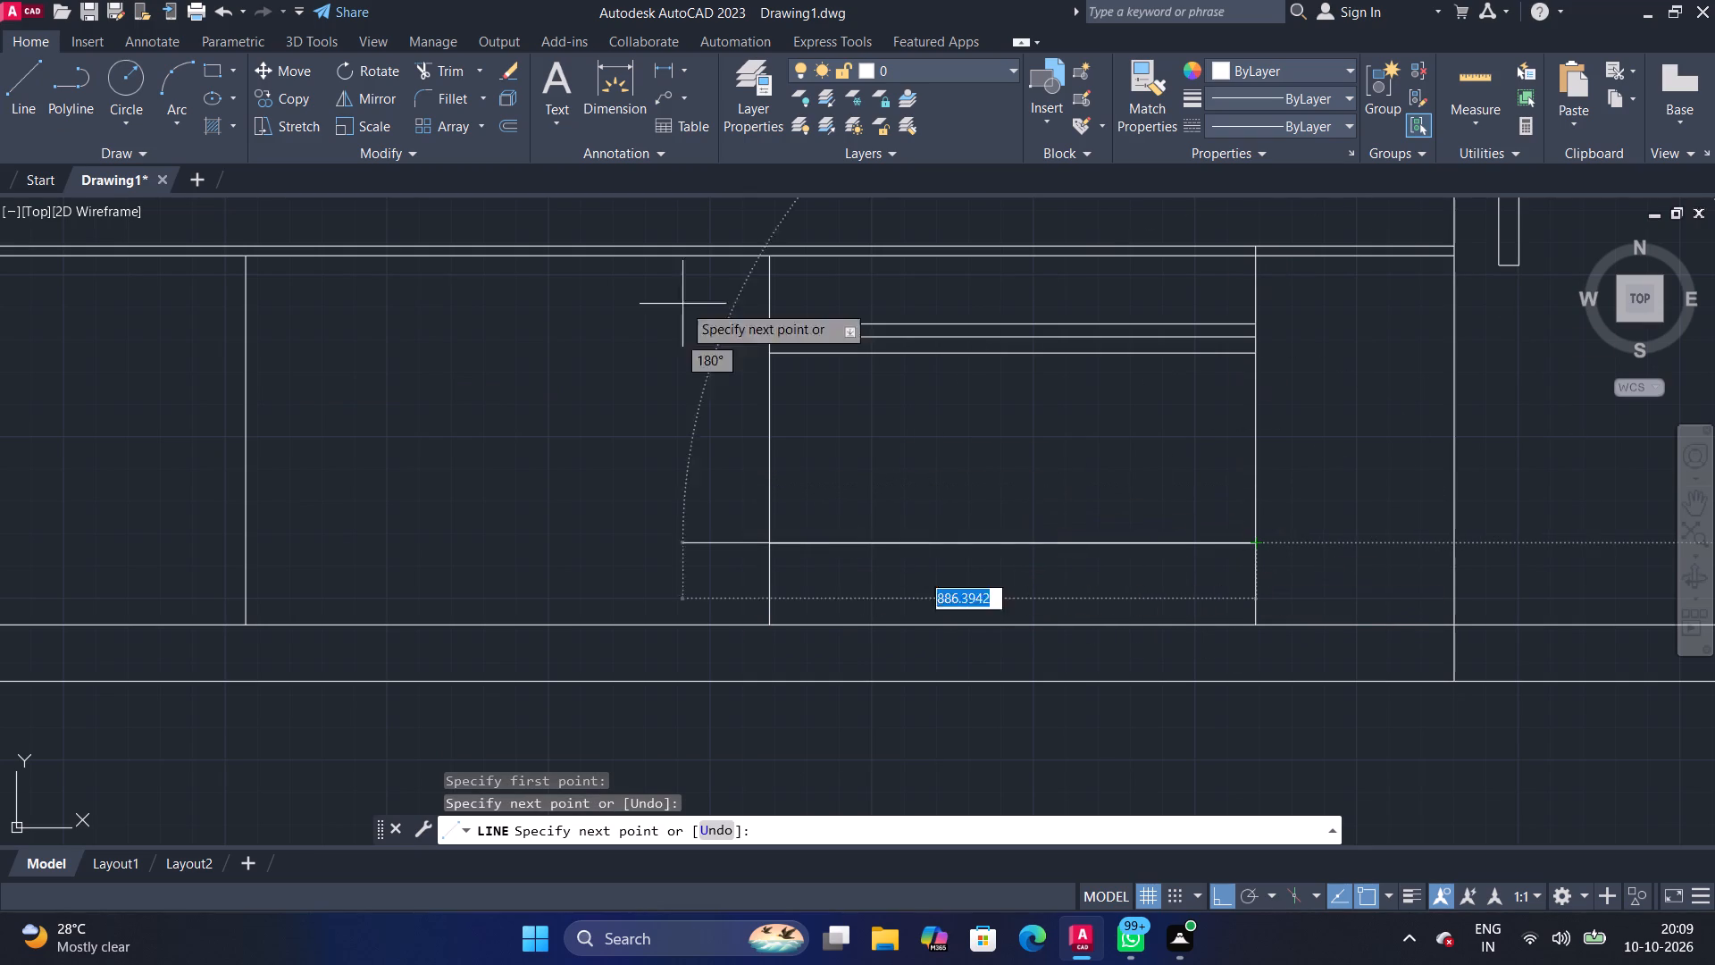
Offset the compartment's lower horizontal line downward by 10.
click(33, 95)
click(505, 129)
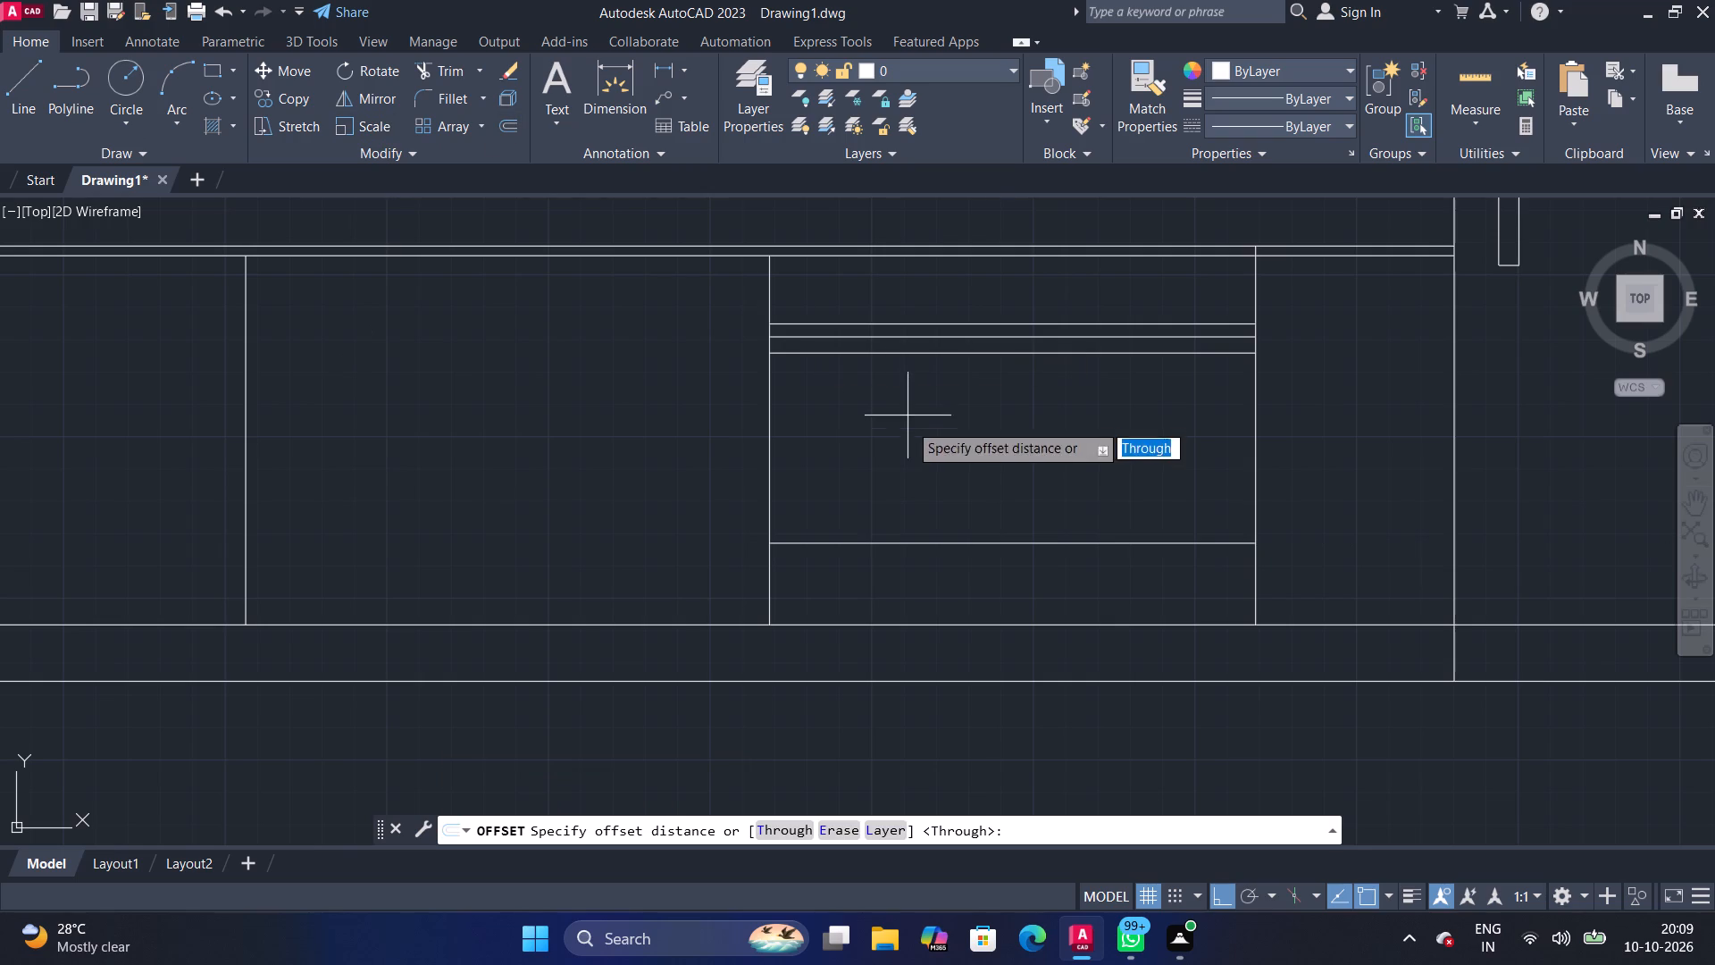
key(space)
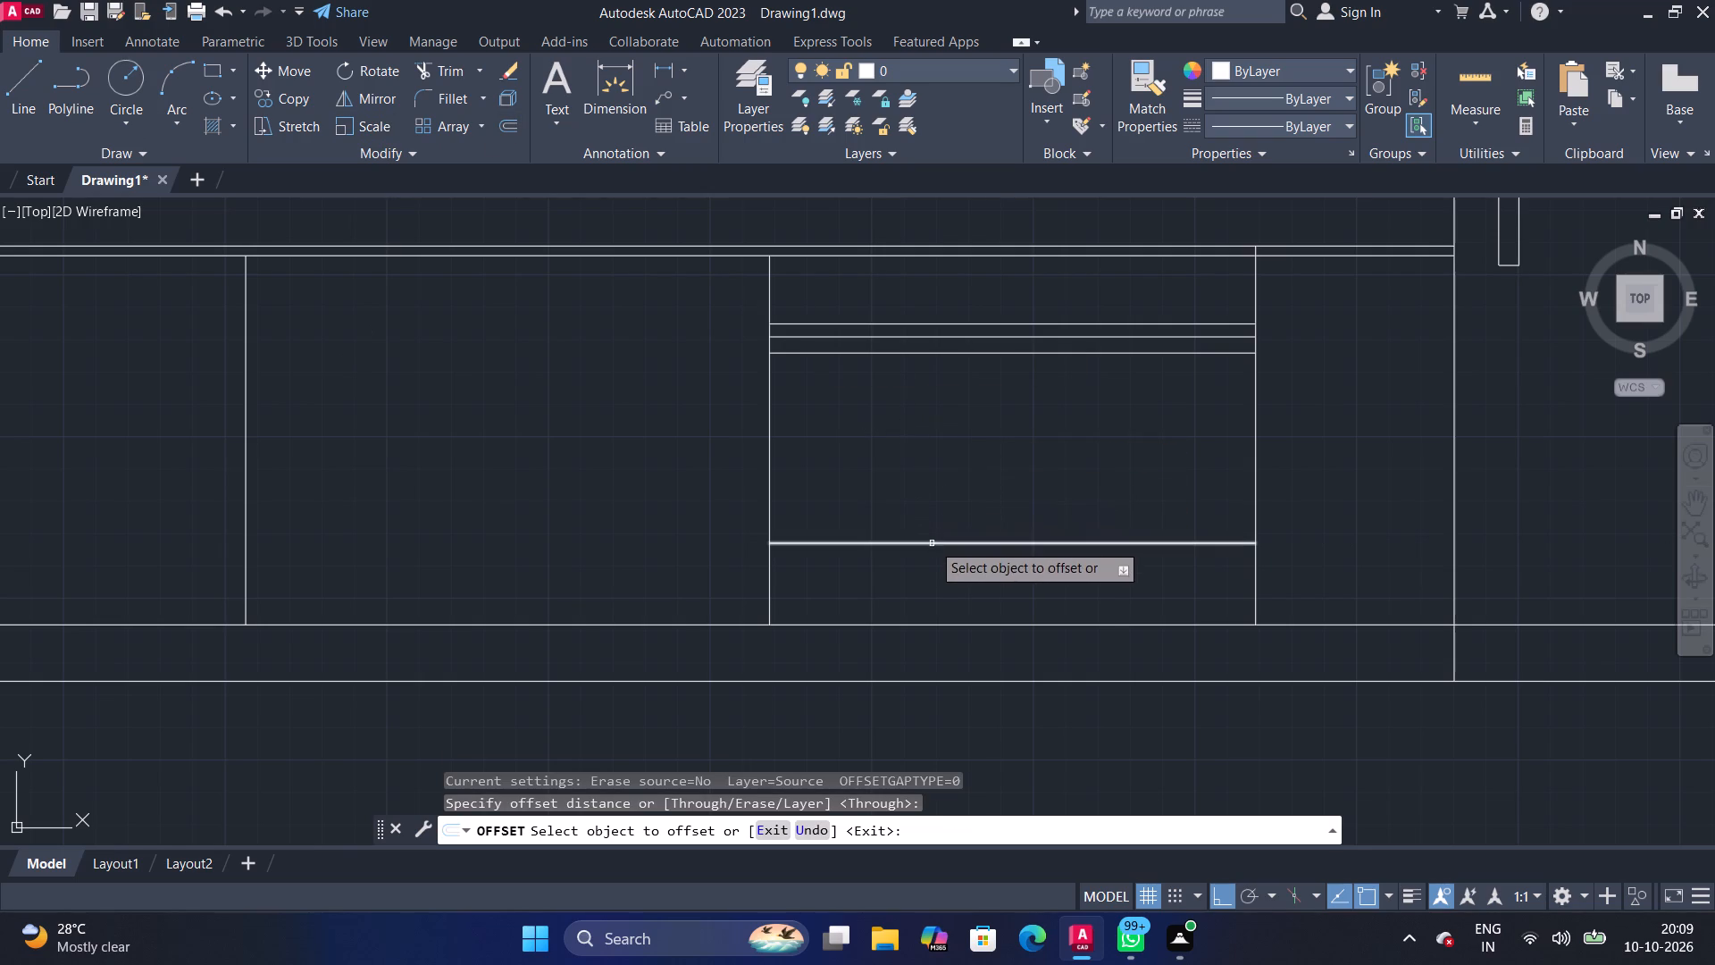
click(932, 541)
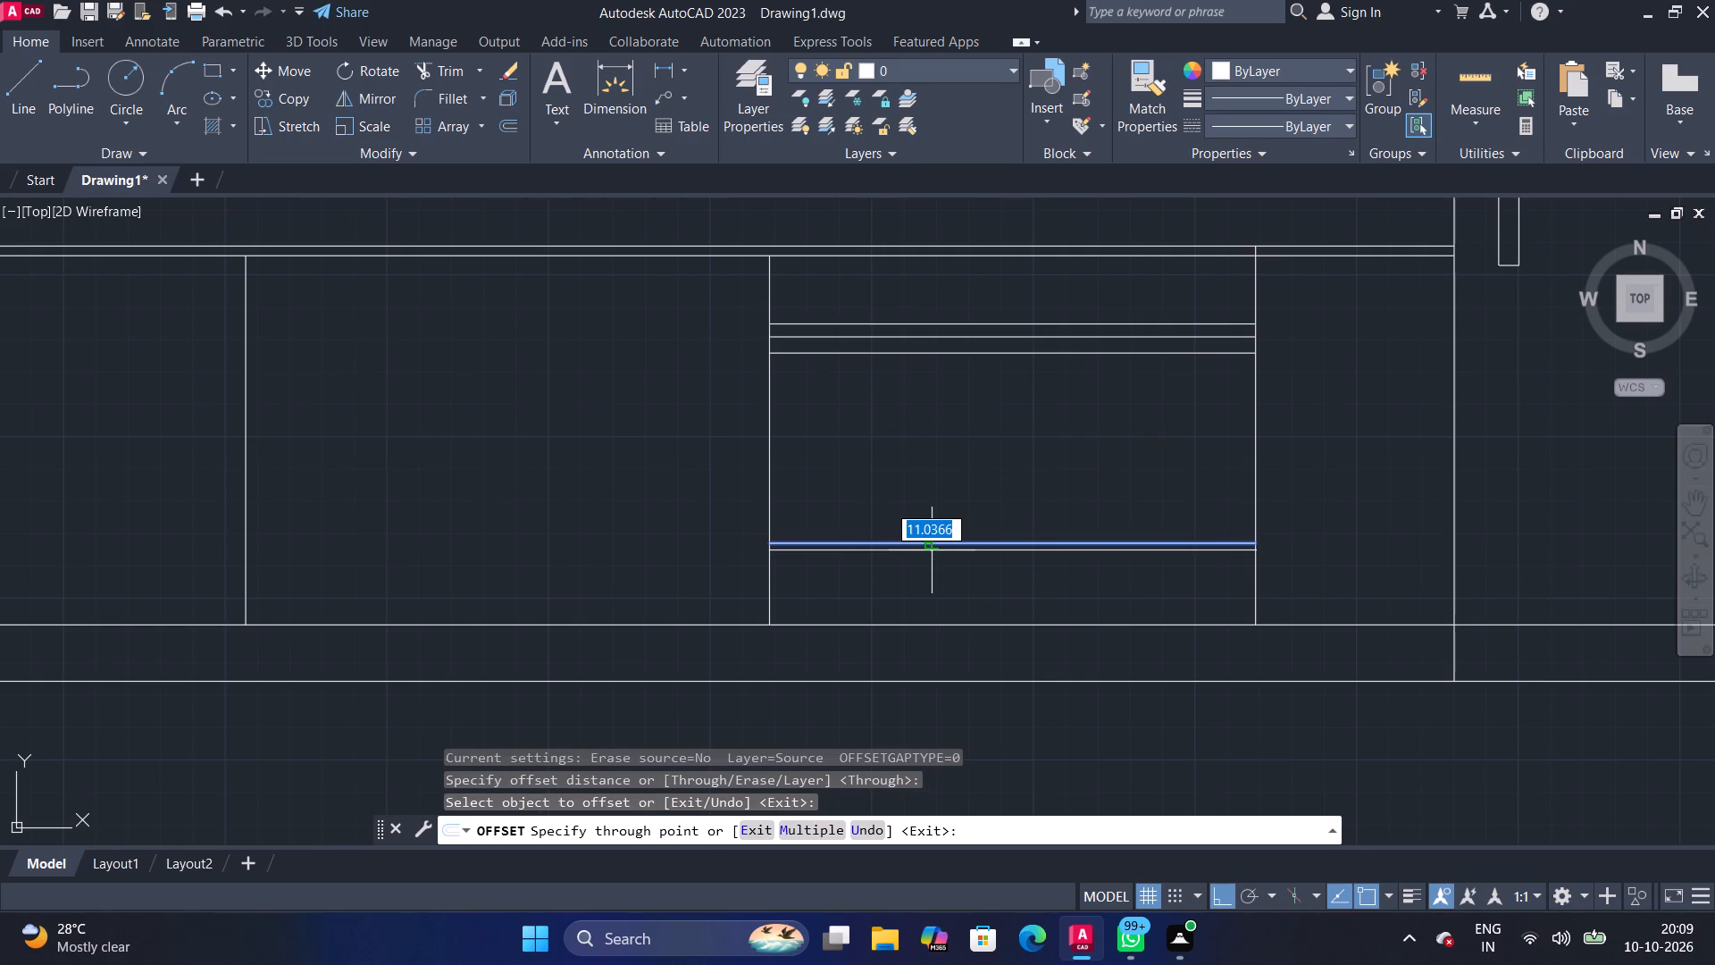
text(10)
key(Return)
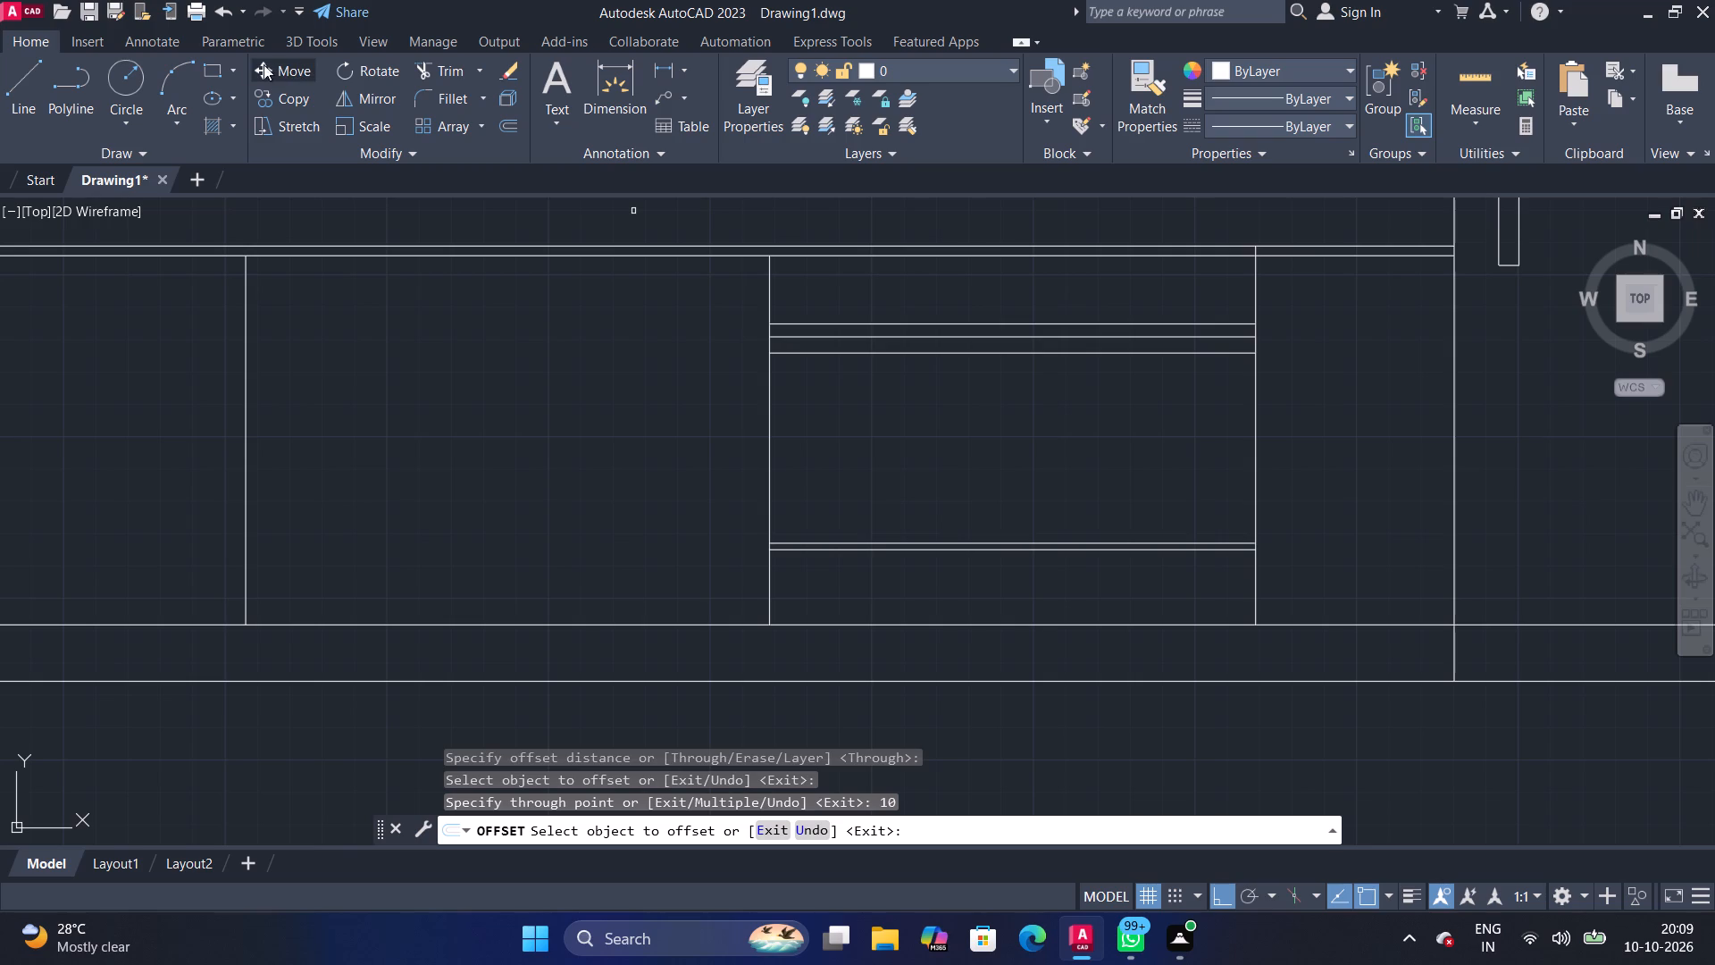
Draw a rectangle about 430 by 160 in the middle of the compartment, between the upper and lower groups of horizontal lines.
click(217, 71)
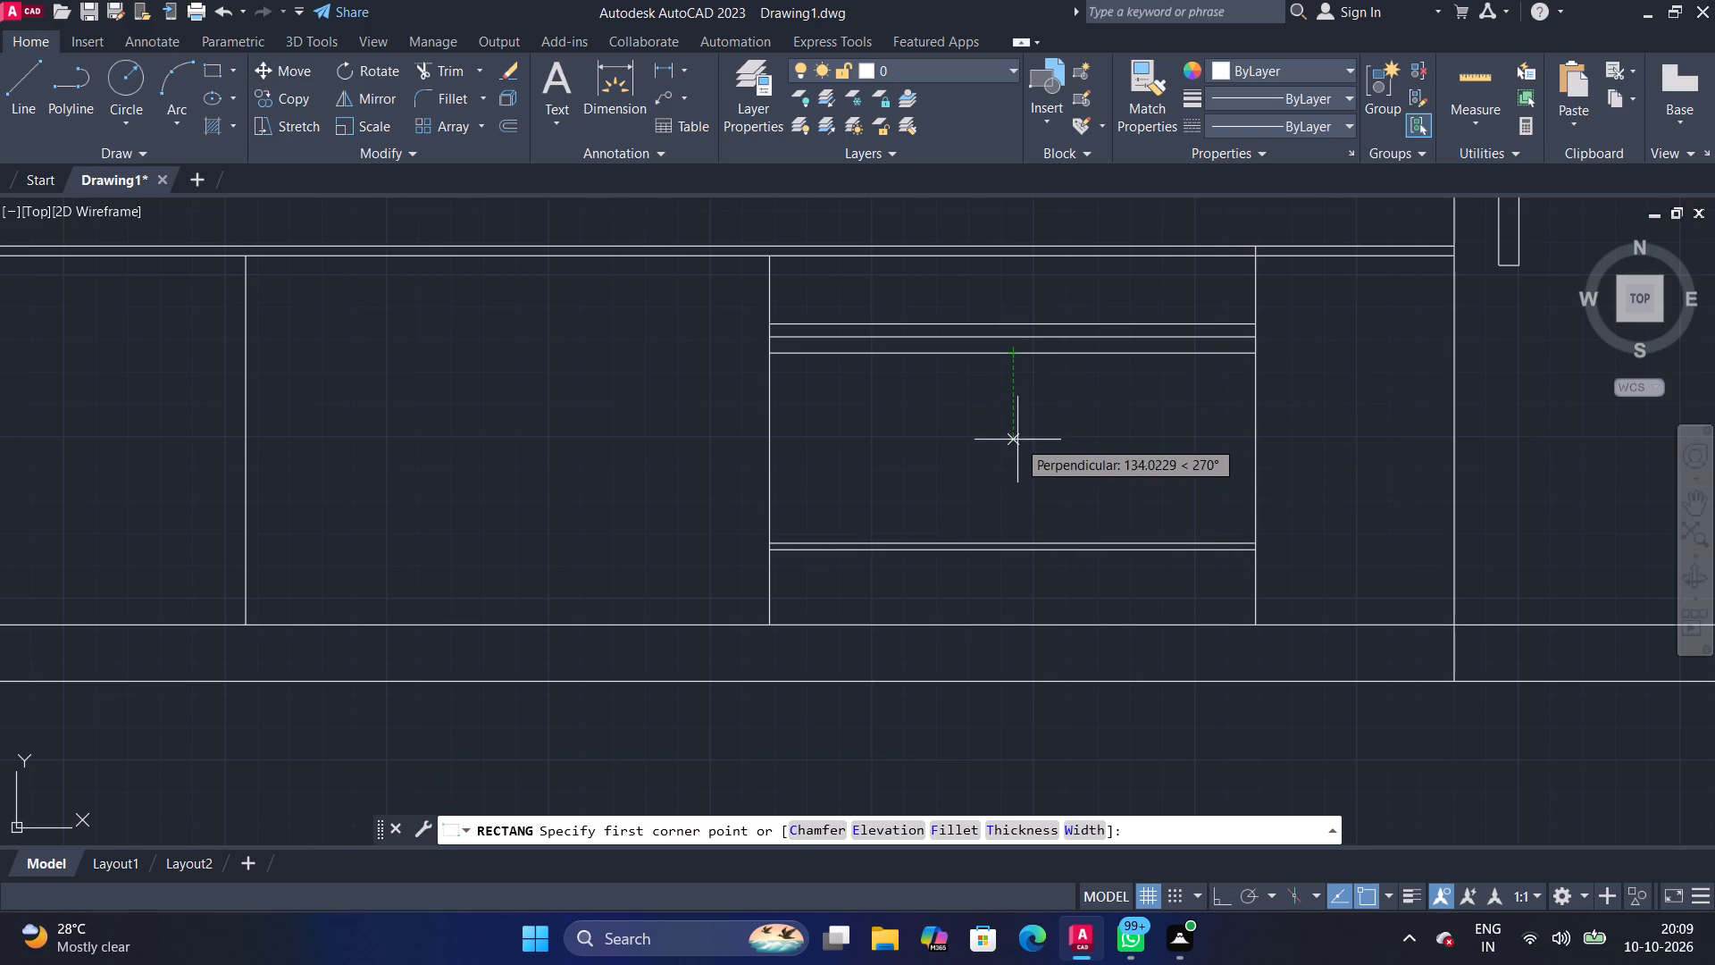
click(885, 404)
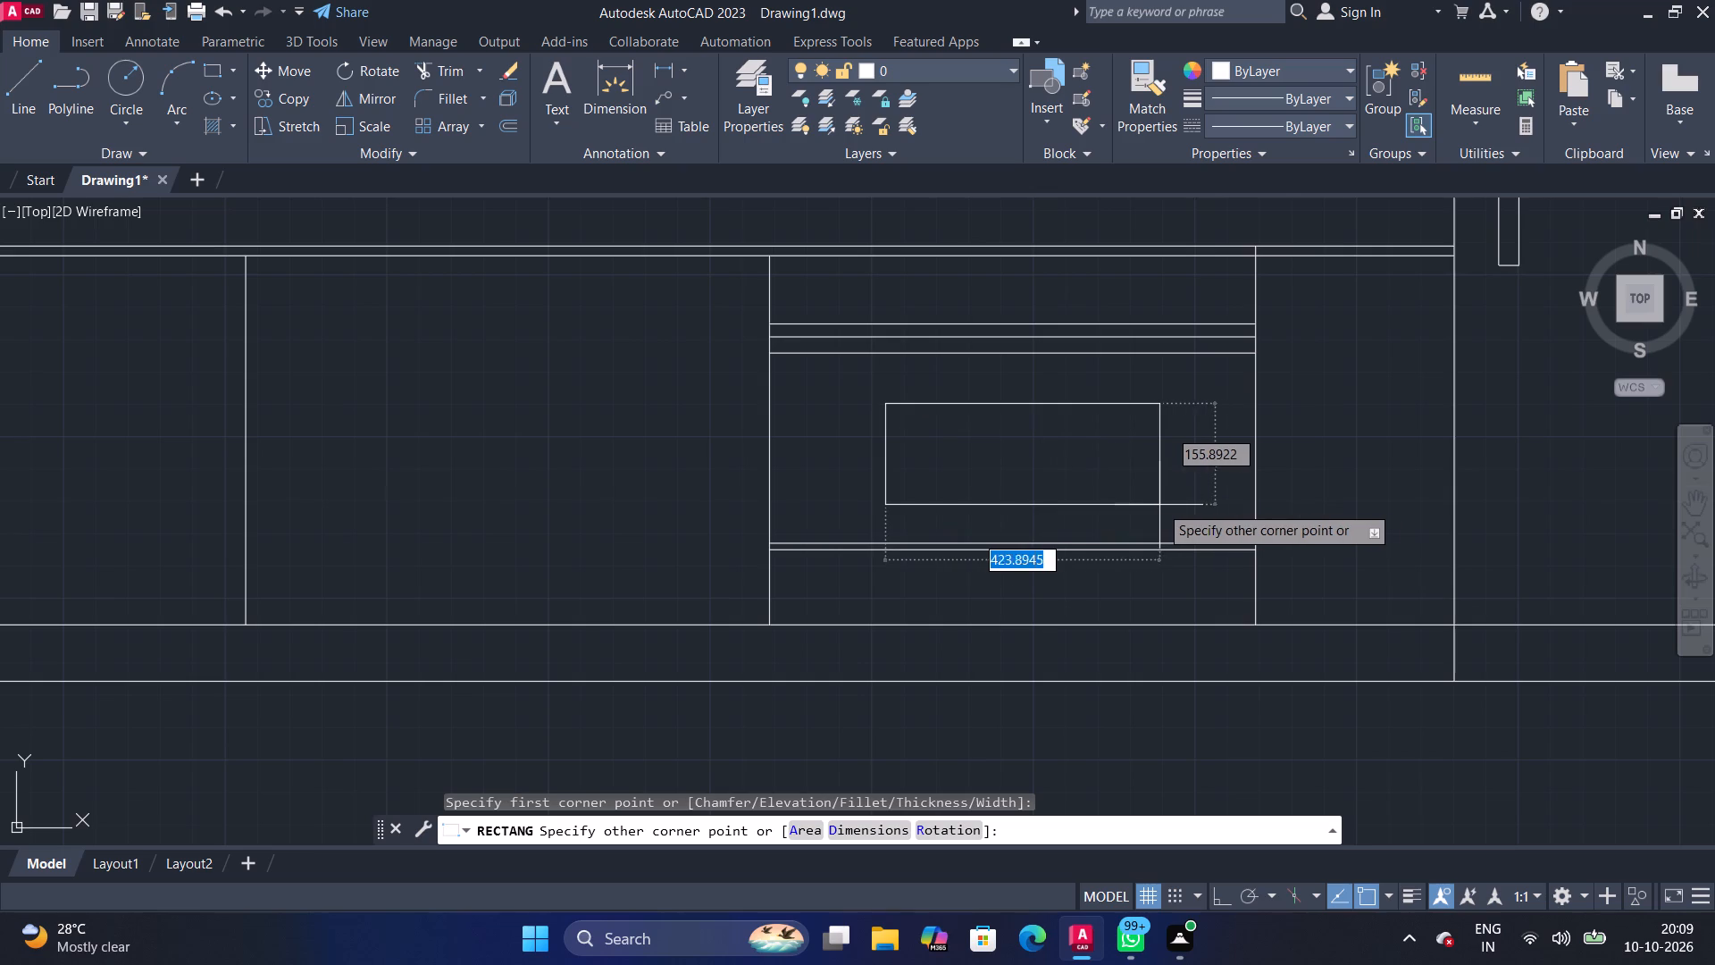
click(1166, 507)
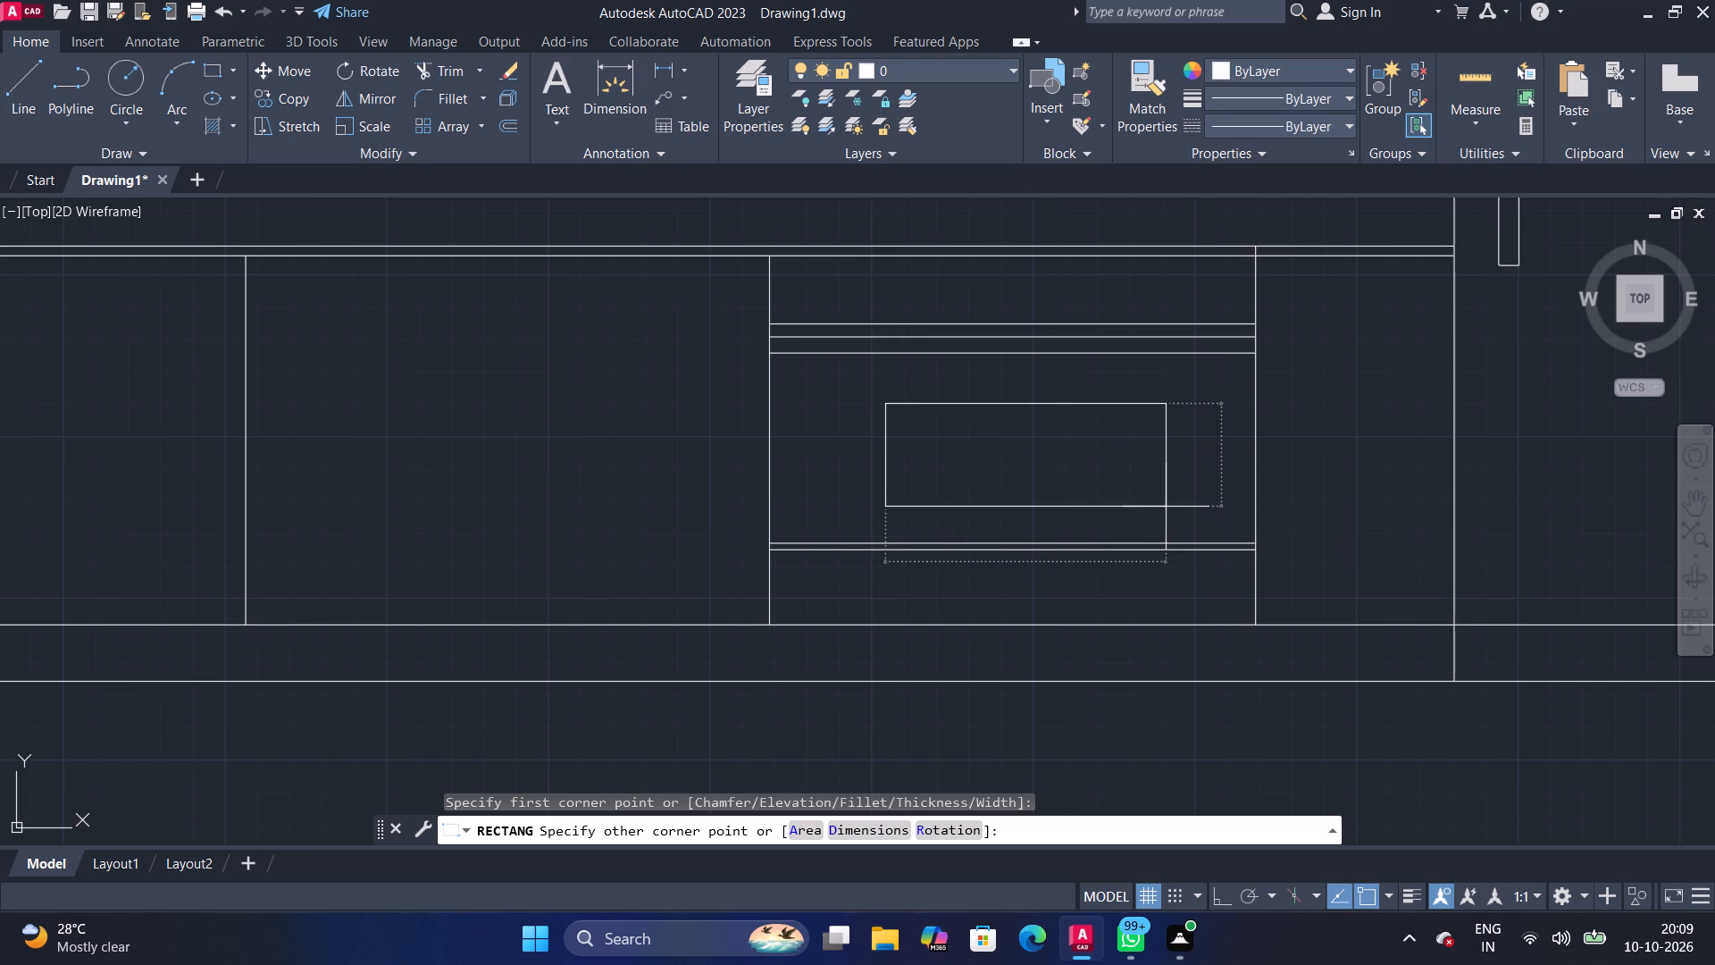
Offset the rectangle in the middle of the oven compartment inward by 10.
click(514, 124)
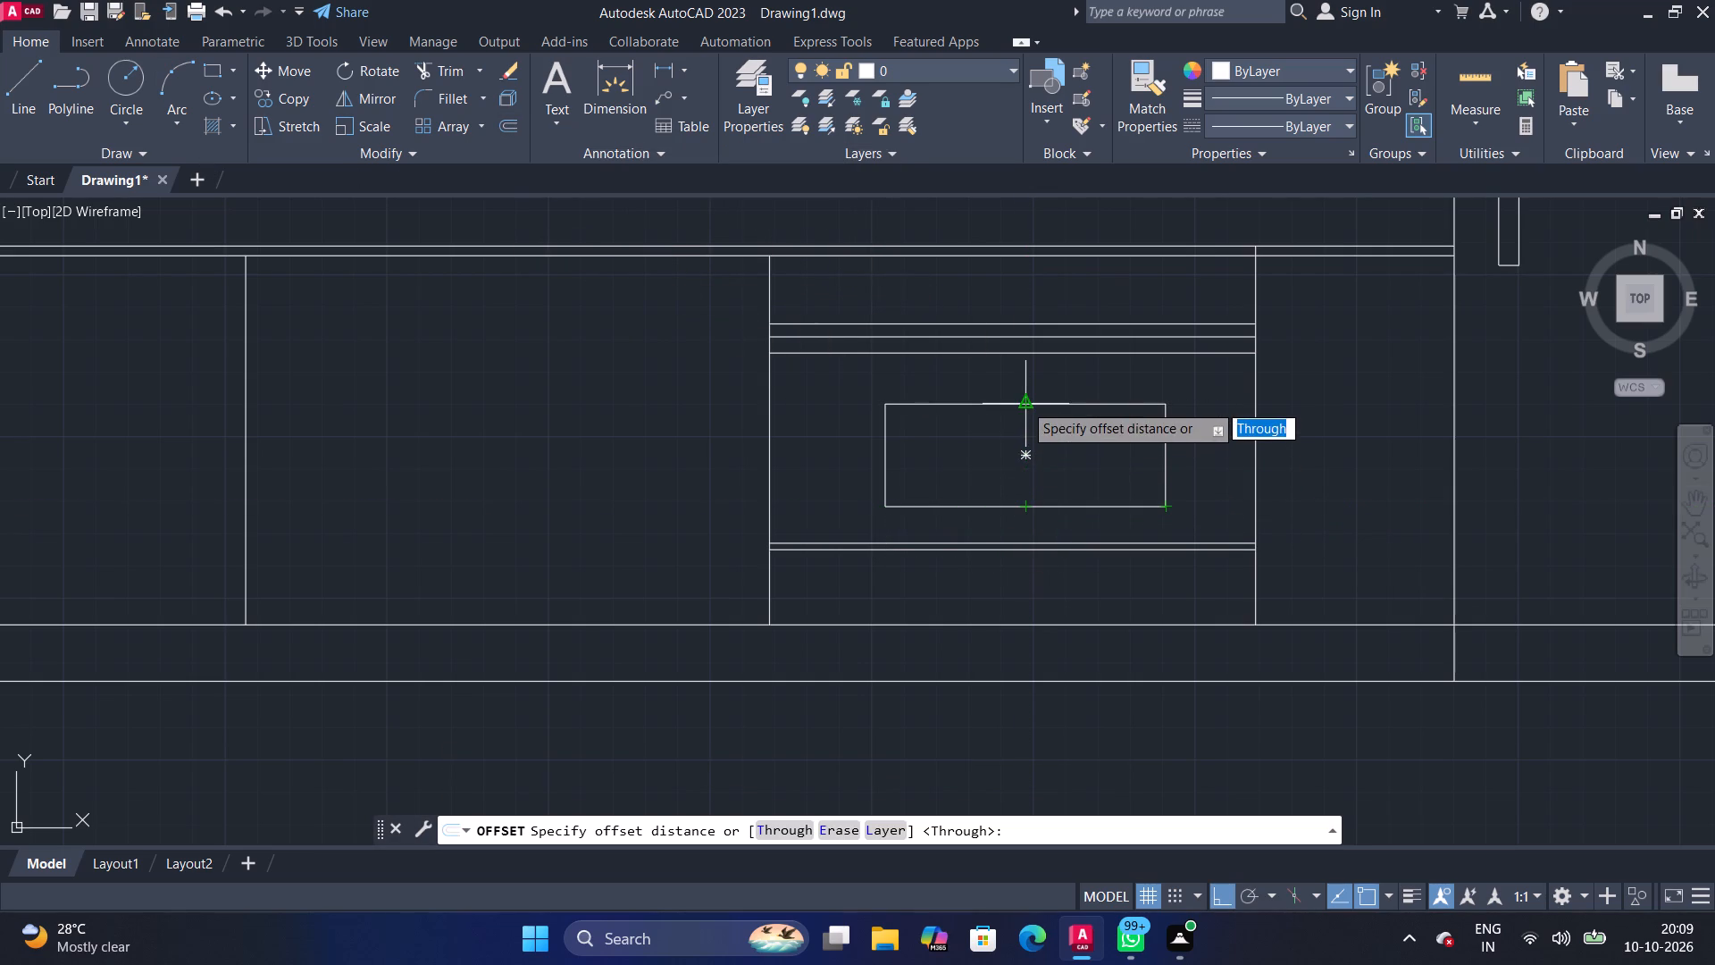
key(space)
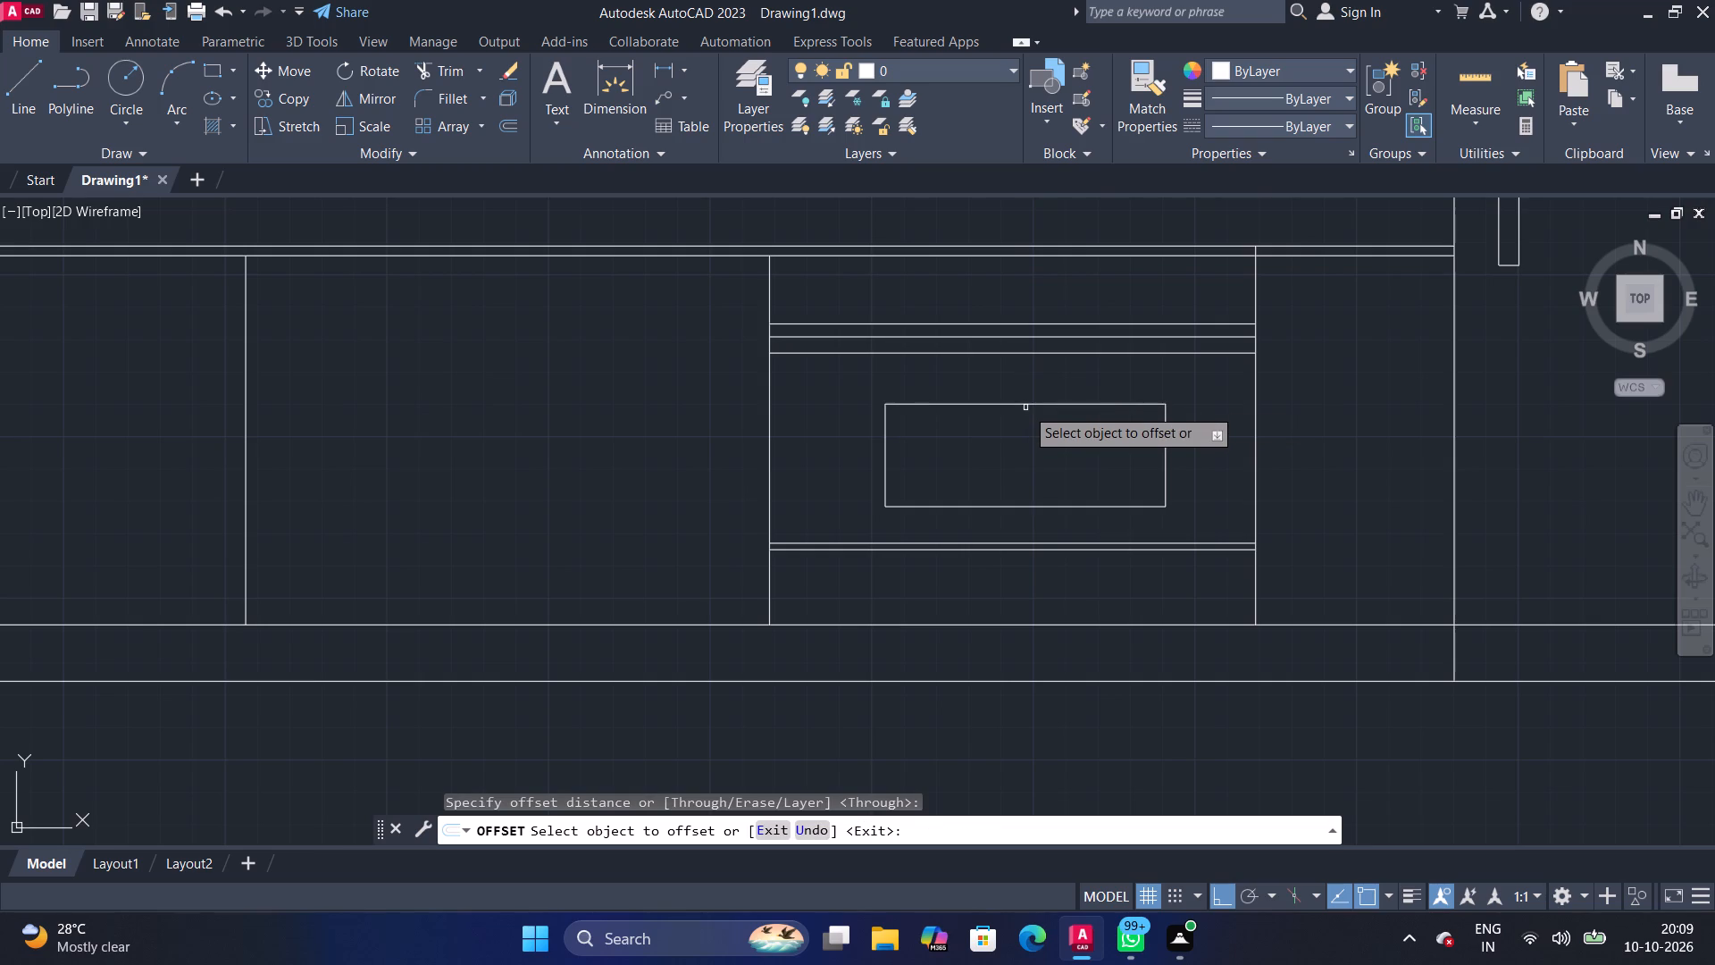
click(1025, 403)
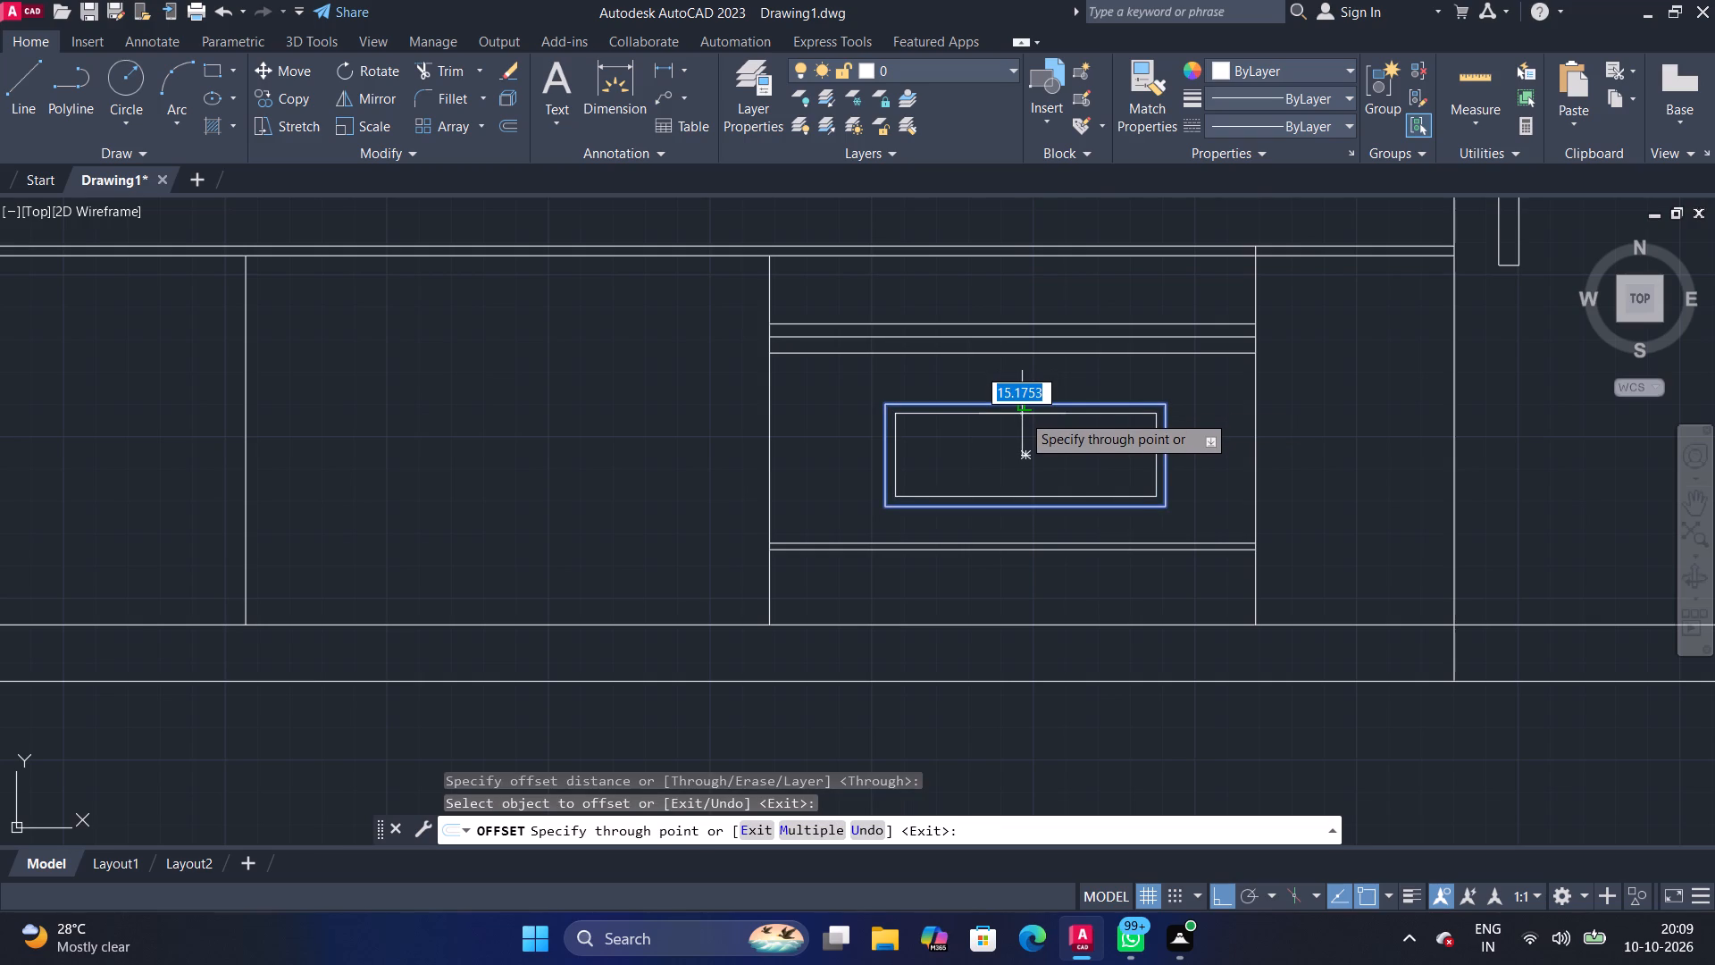
text(10)
key(Return)
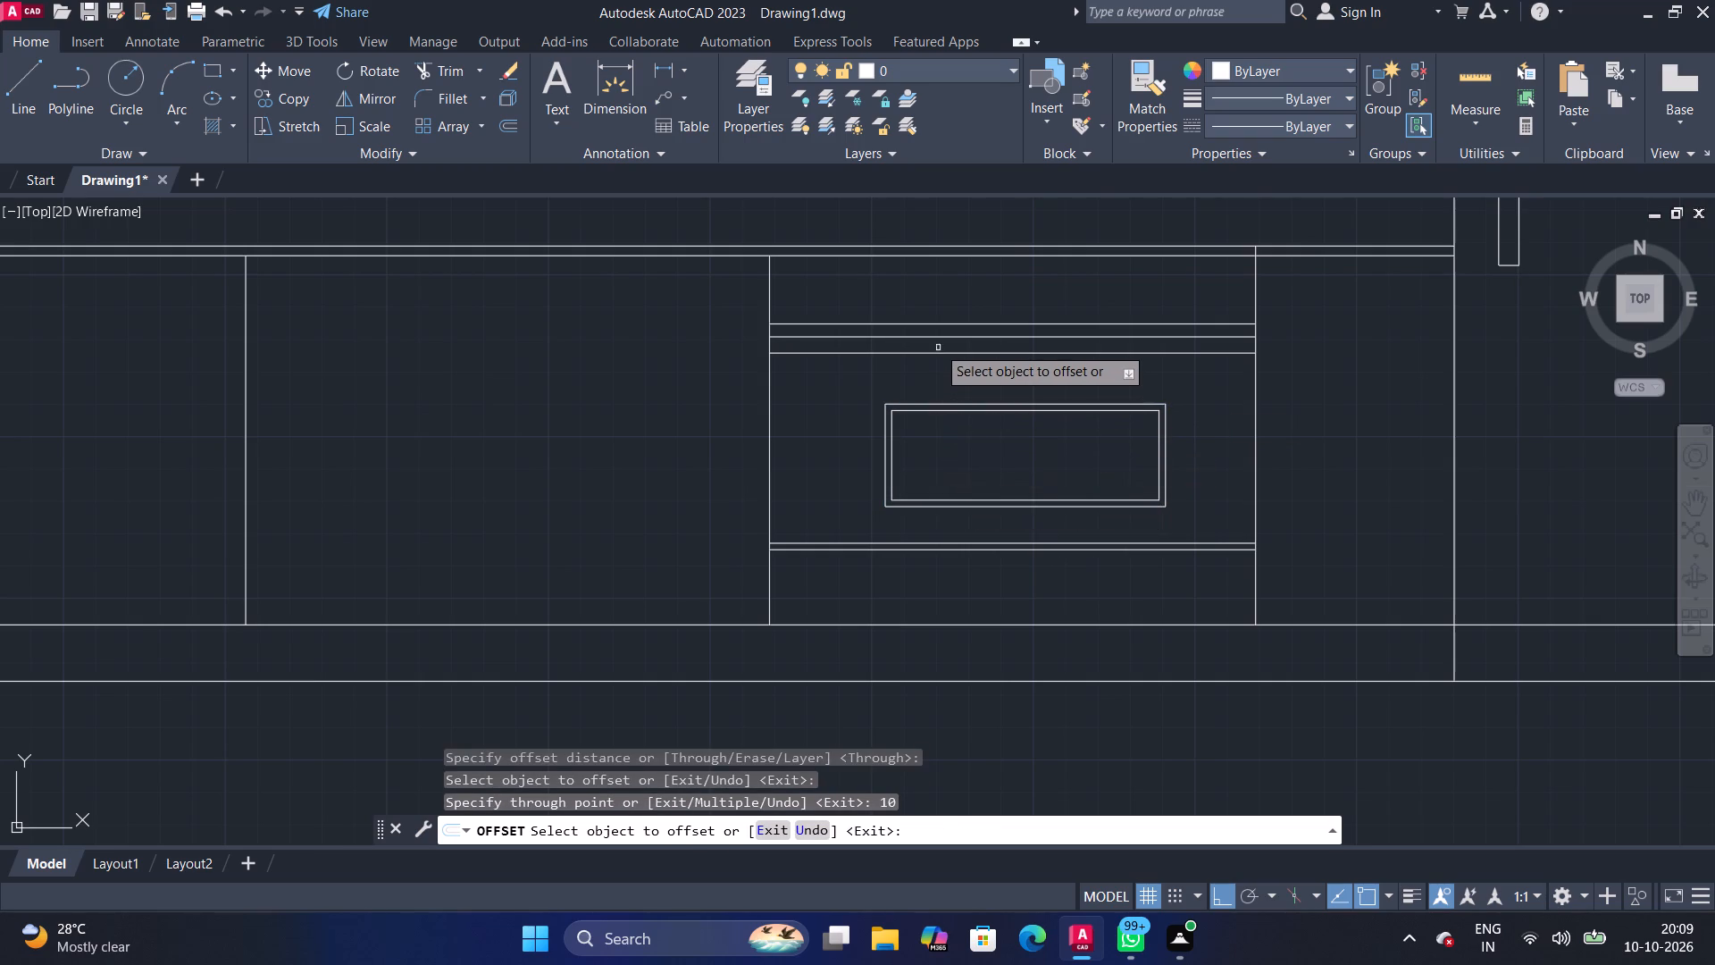
Draw two circles with radii of about 22 and 23 side by side in the compartment's top strip, starting near its left divider.
middle_drag(826, 265, 800, 440)
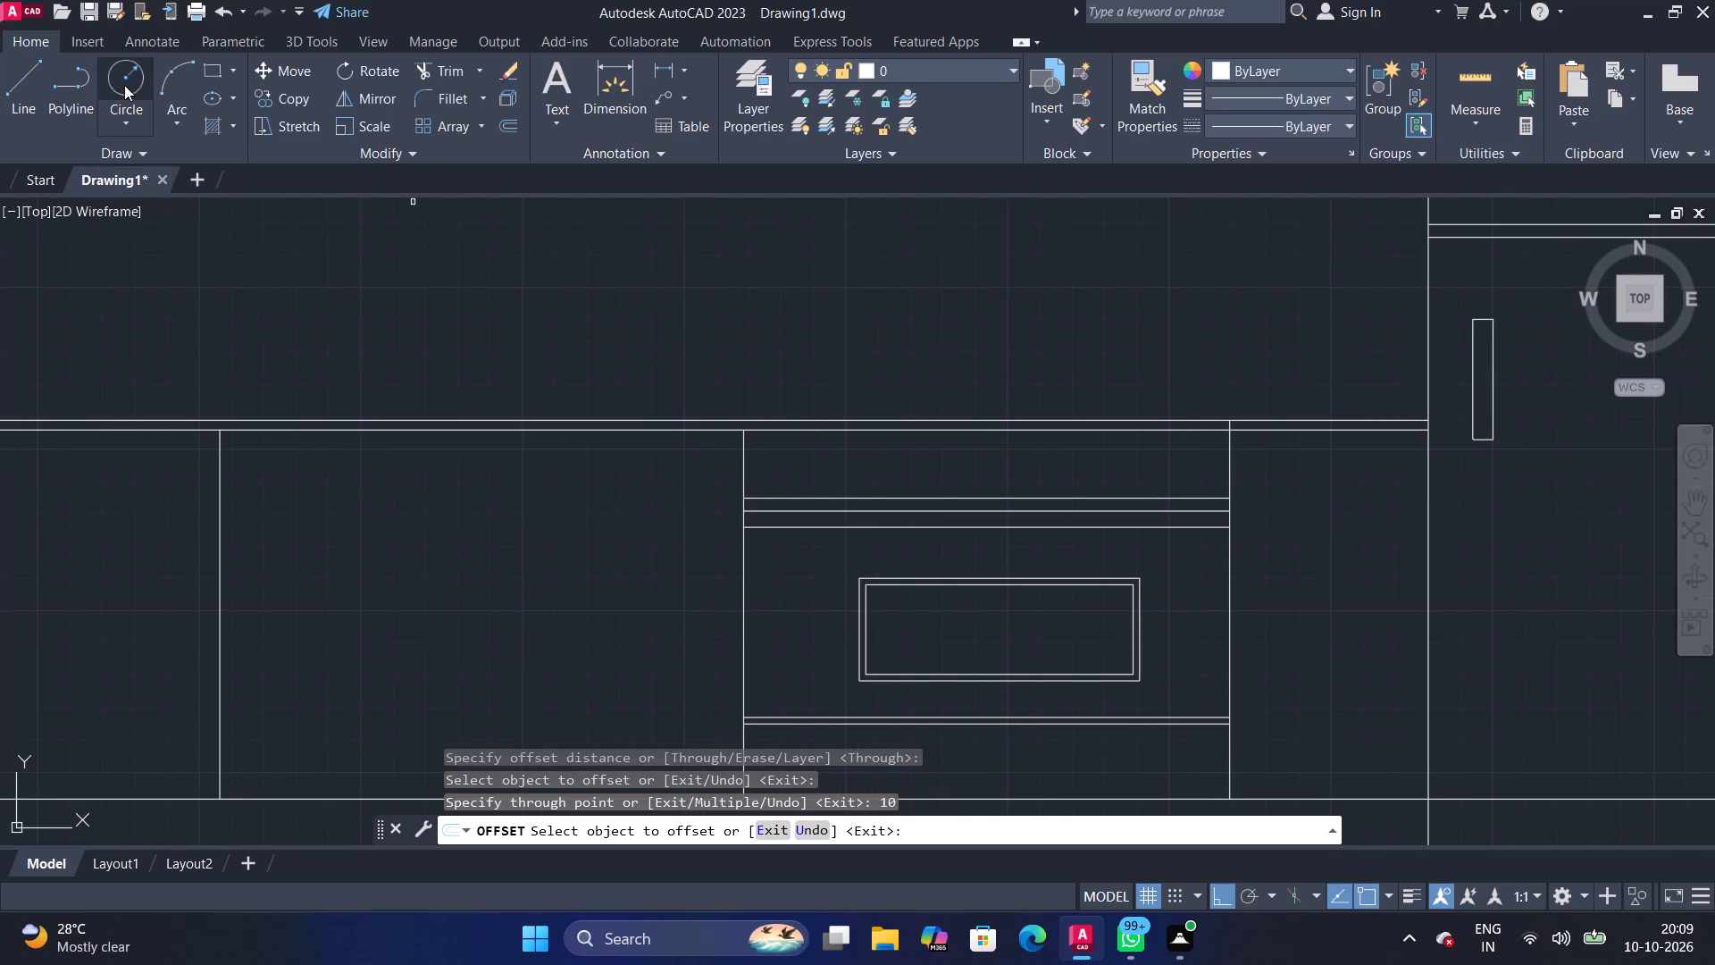
click(124, 85)
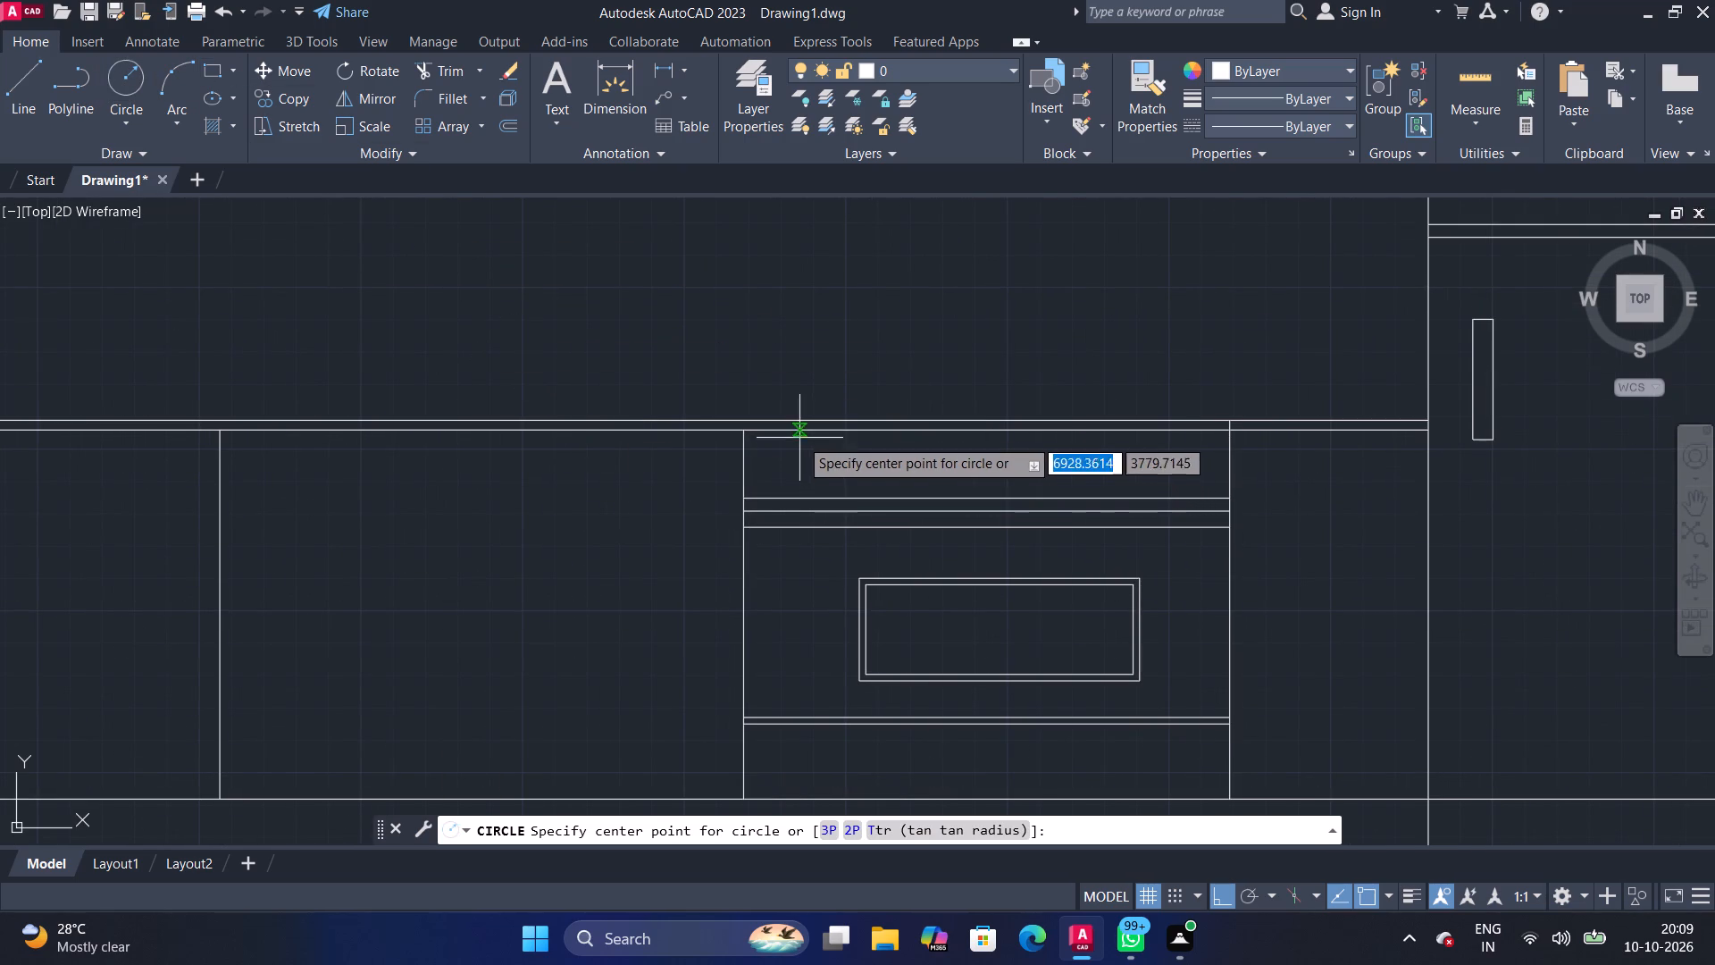
click(789, 464)
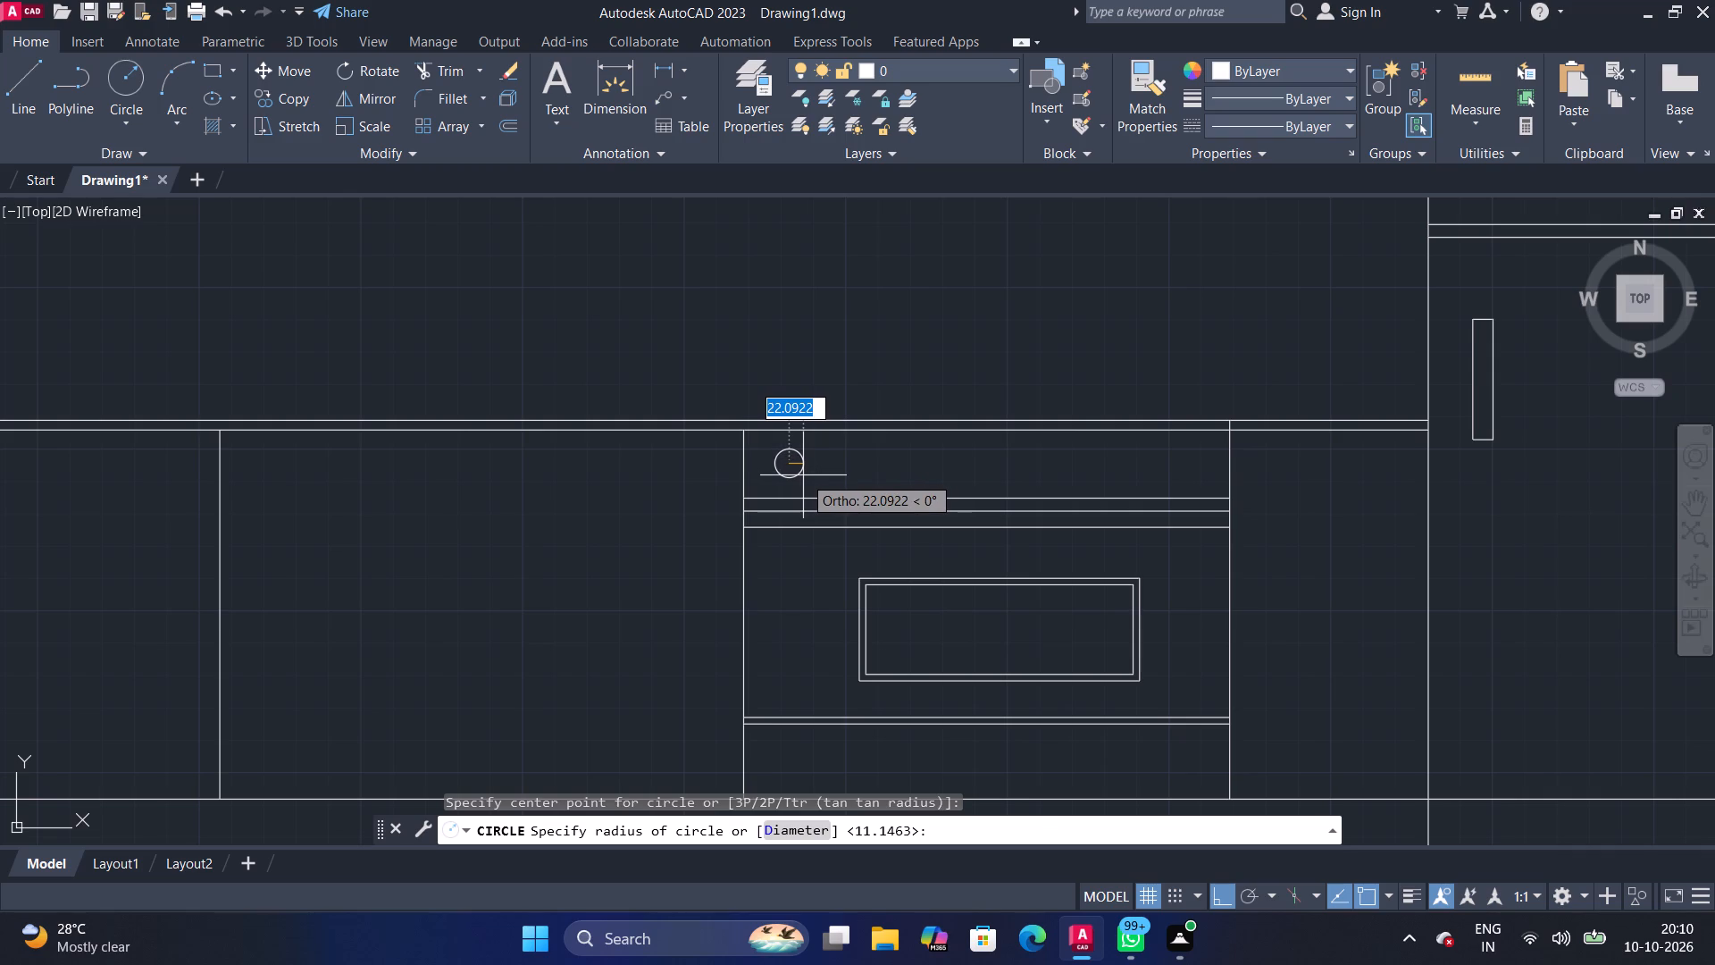
click(803, 475)
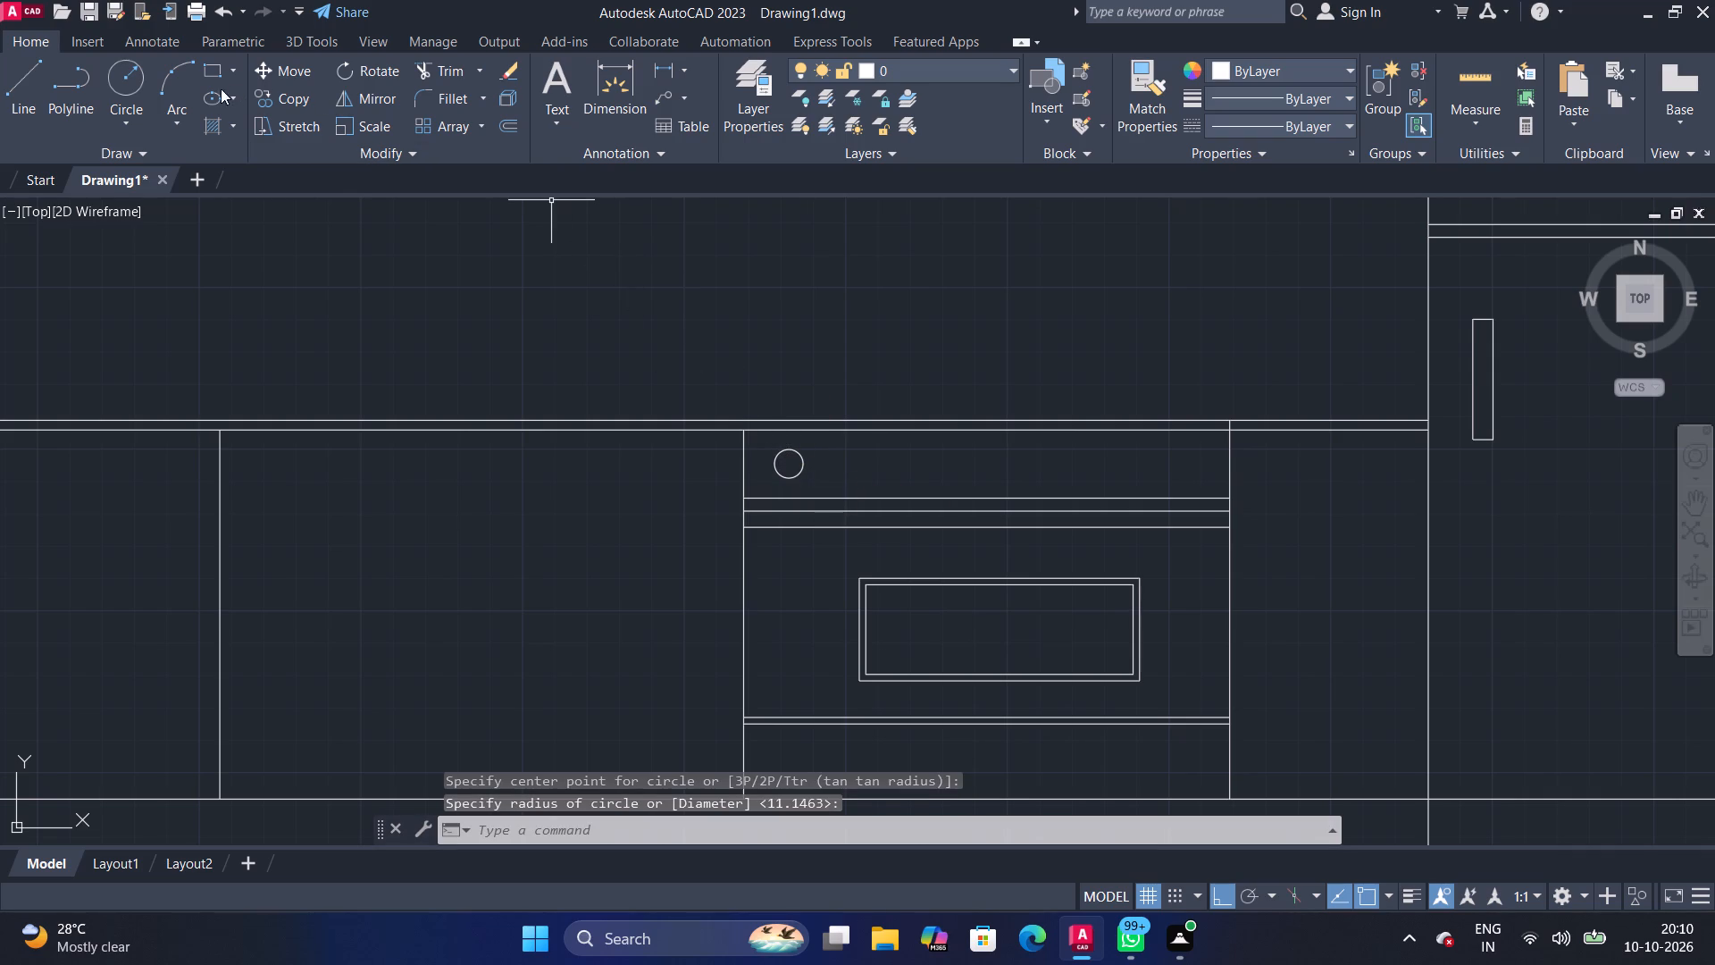
click(138, 80)
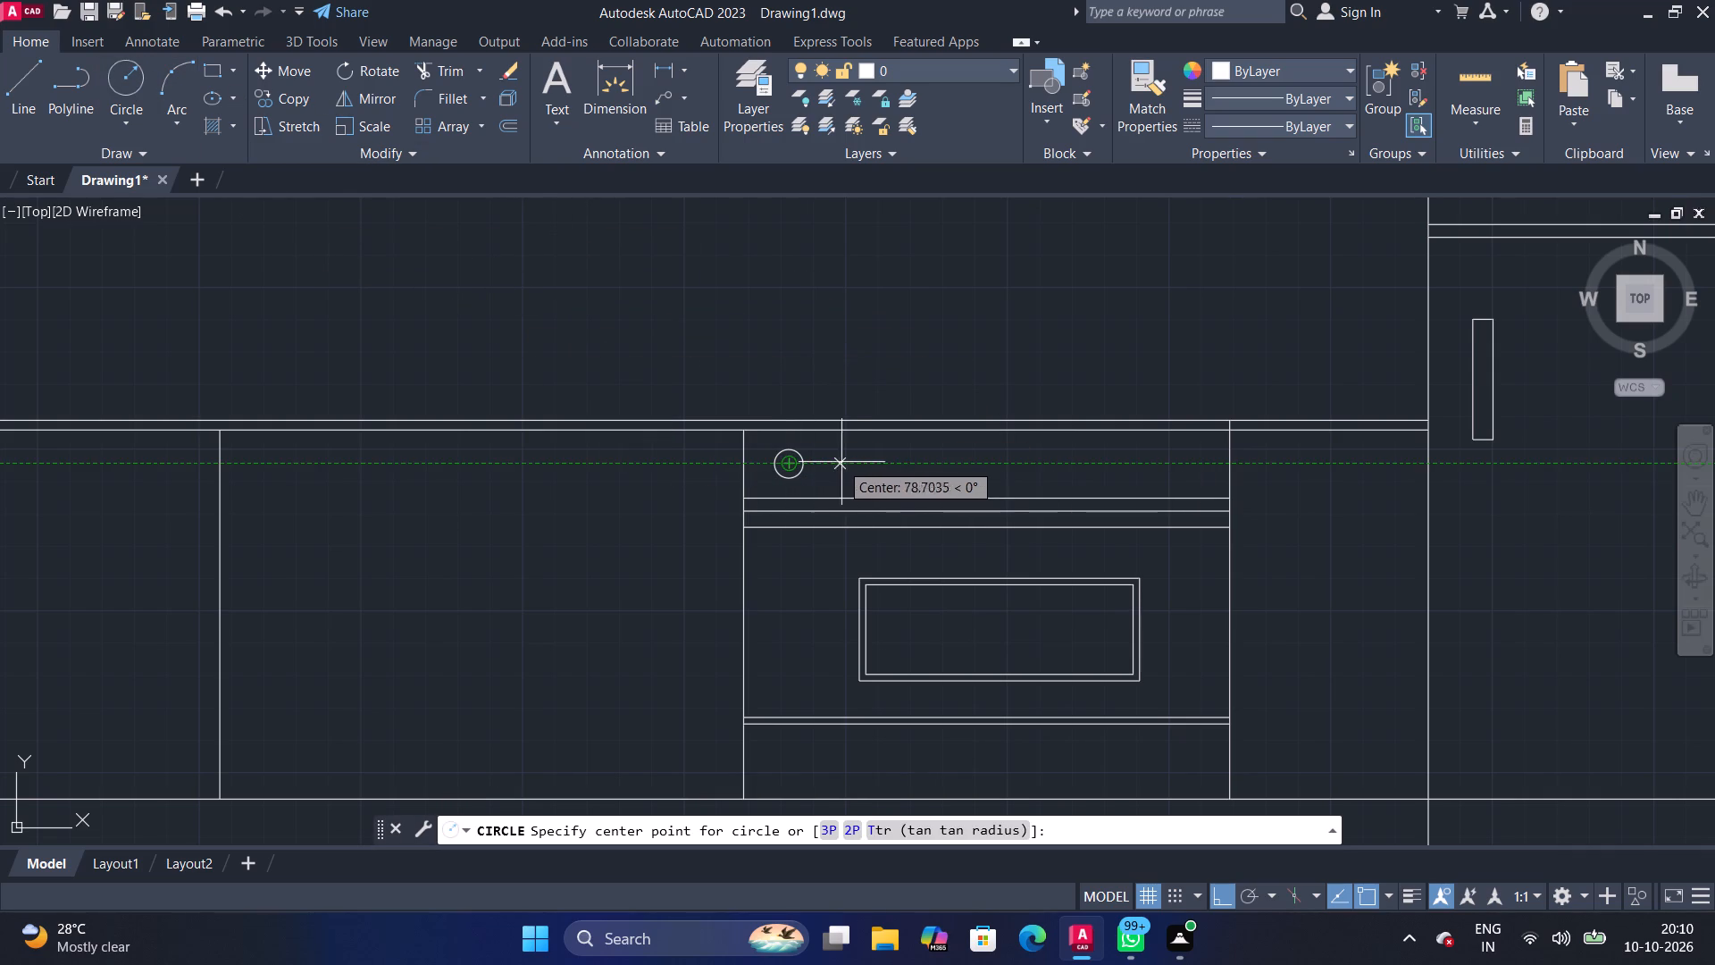
click(868, 461)
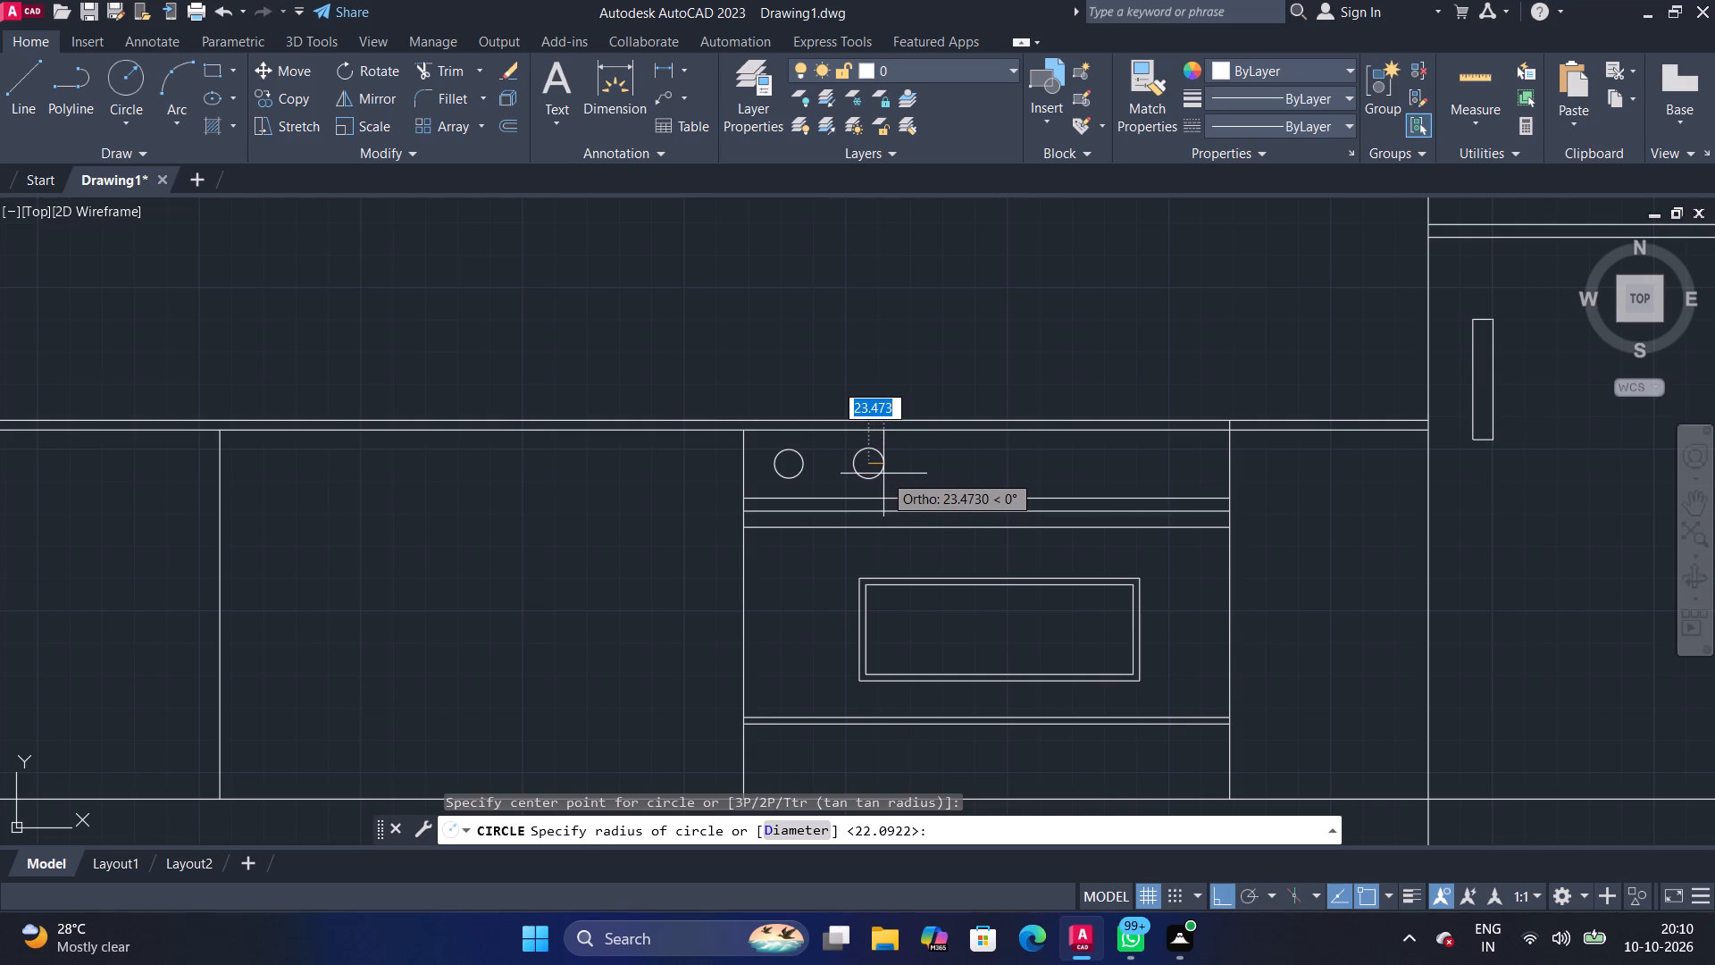
click(883, 472)
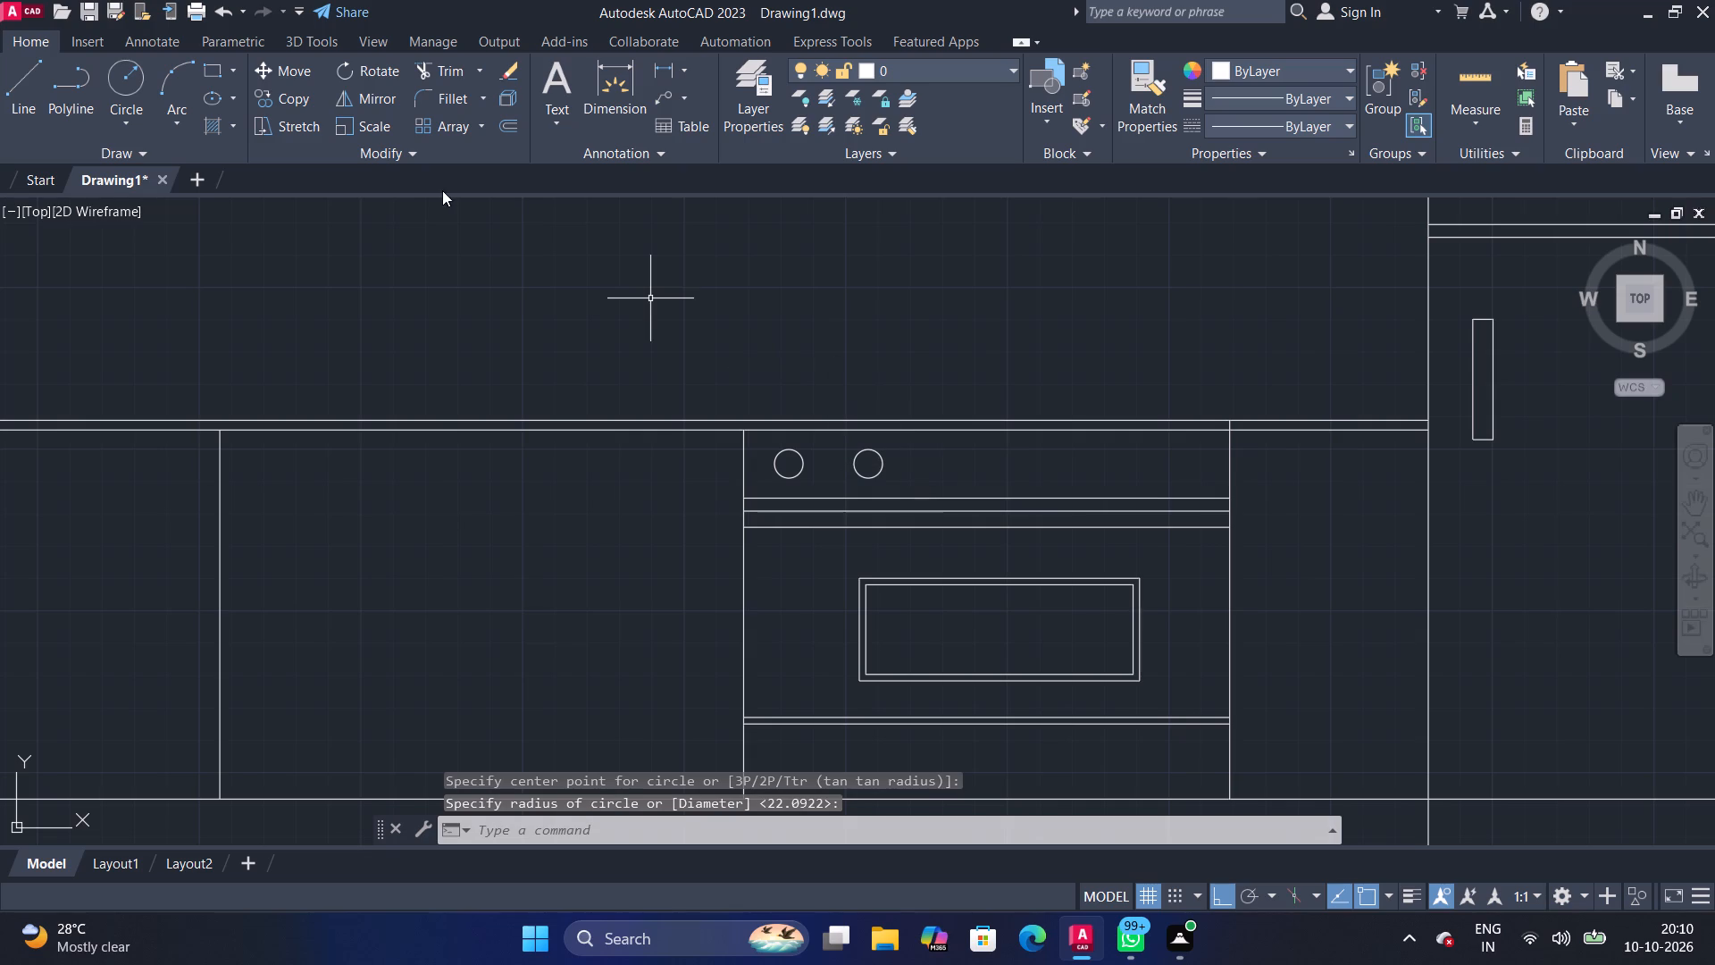
Copy the second circle four times horizontally along the top strip to make a row of six knobs.
click(272, 95)
click(882, 459)
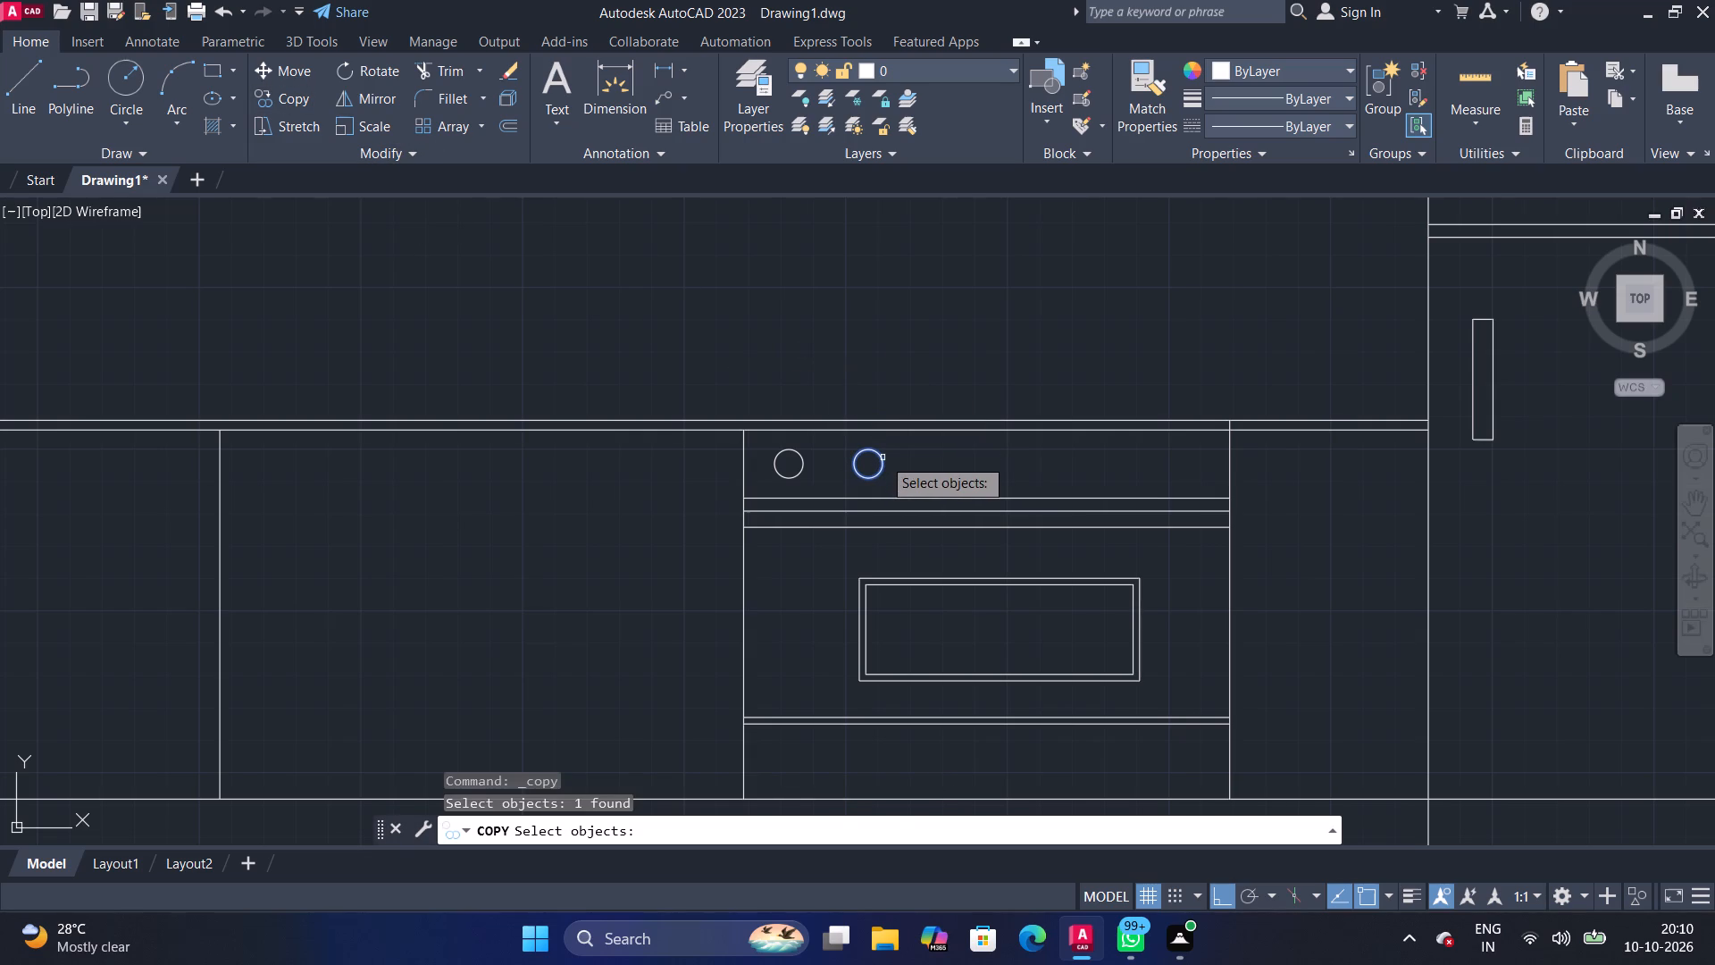
key(space)
click(872, 469)
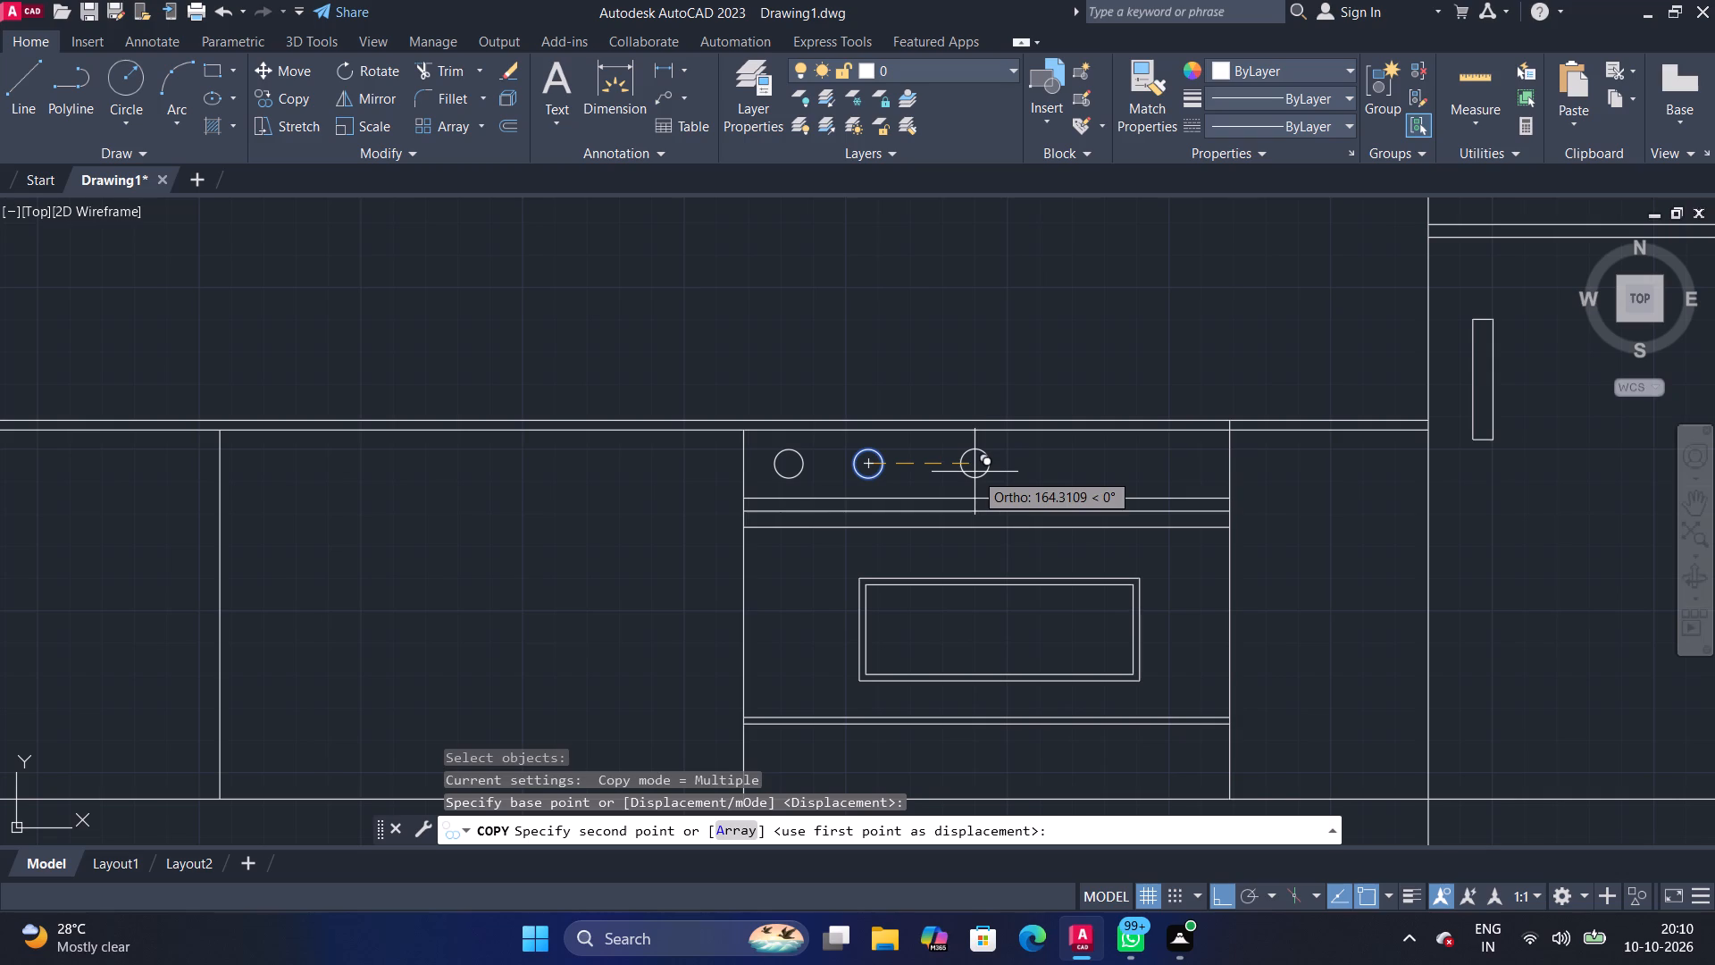
click(963, 472)
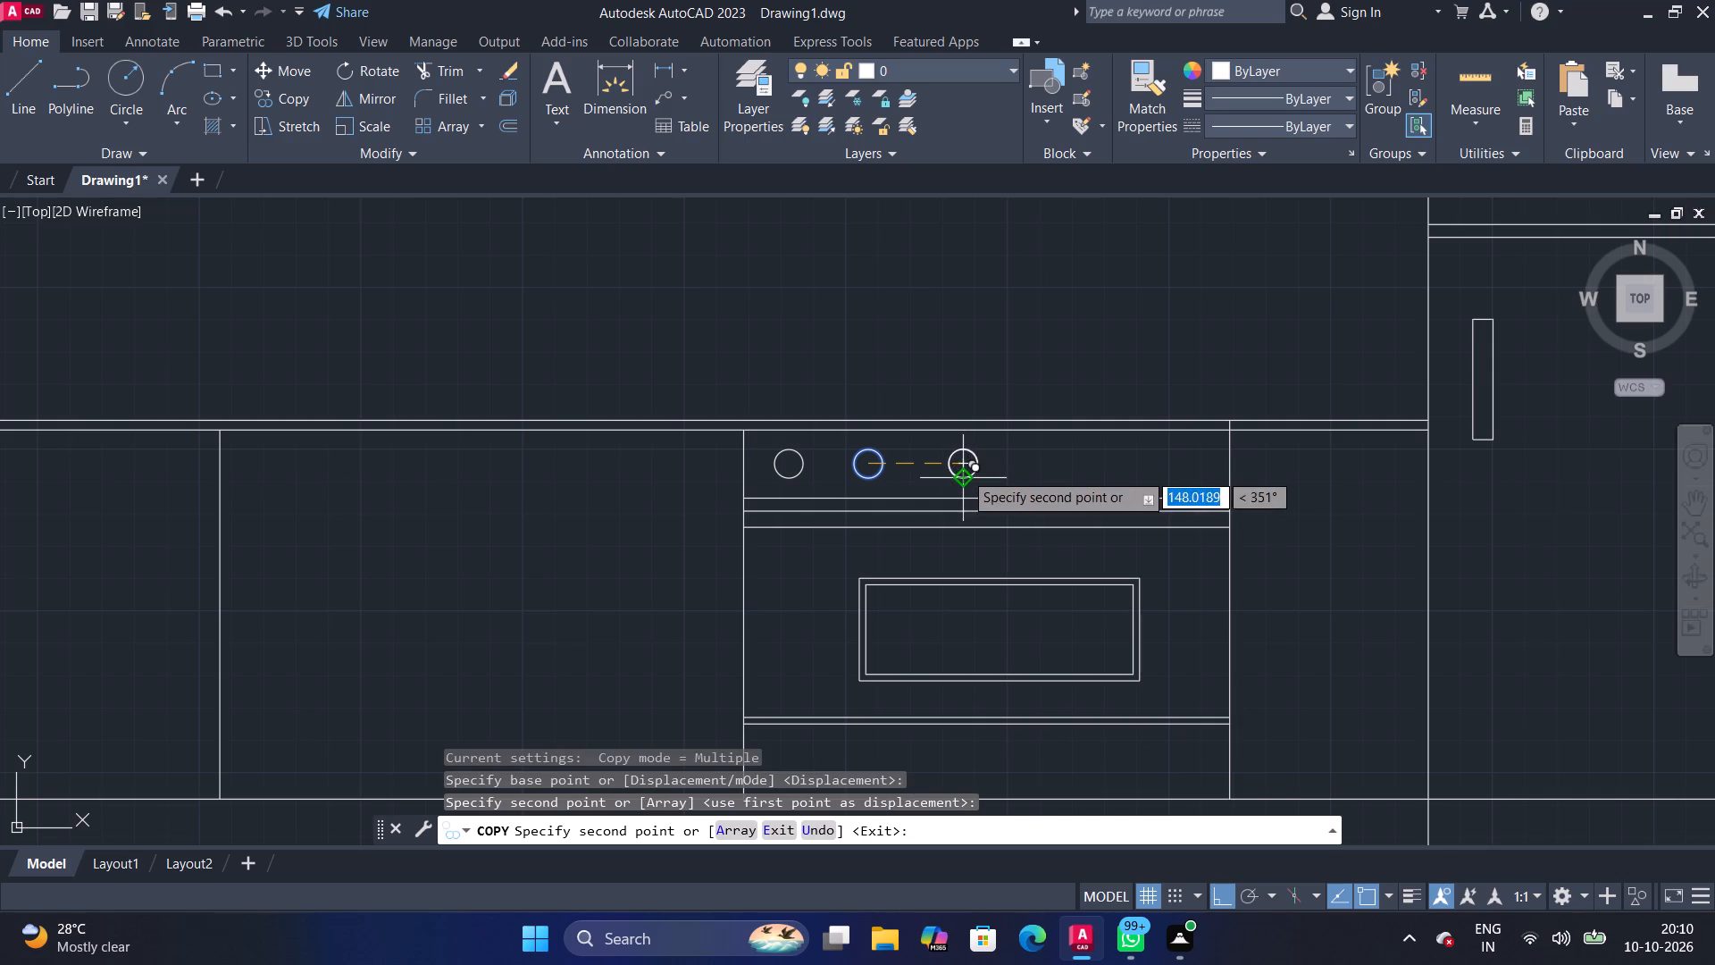
click(1038, 471)
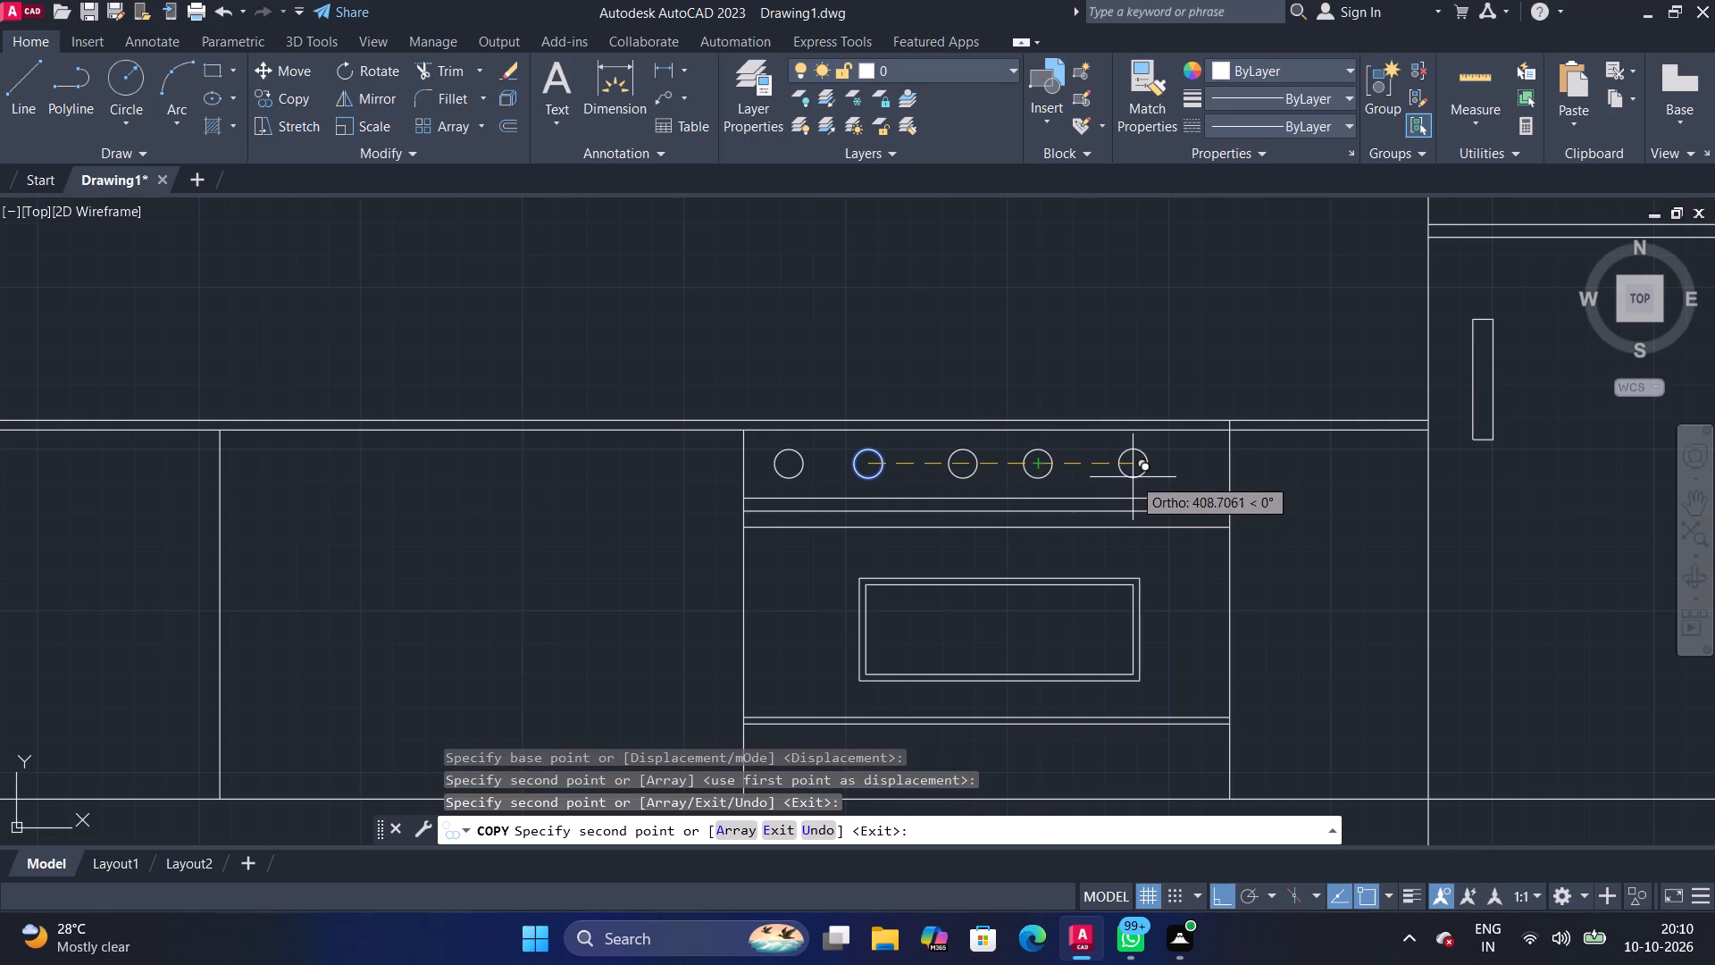
click(1124, 474)
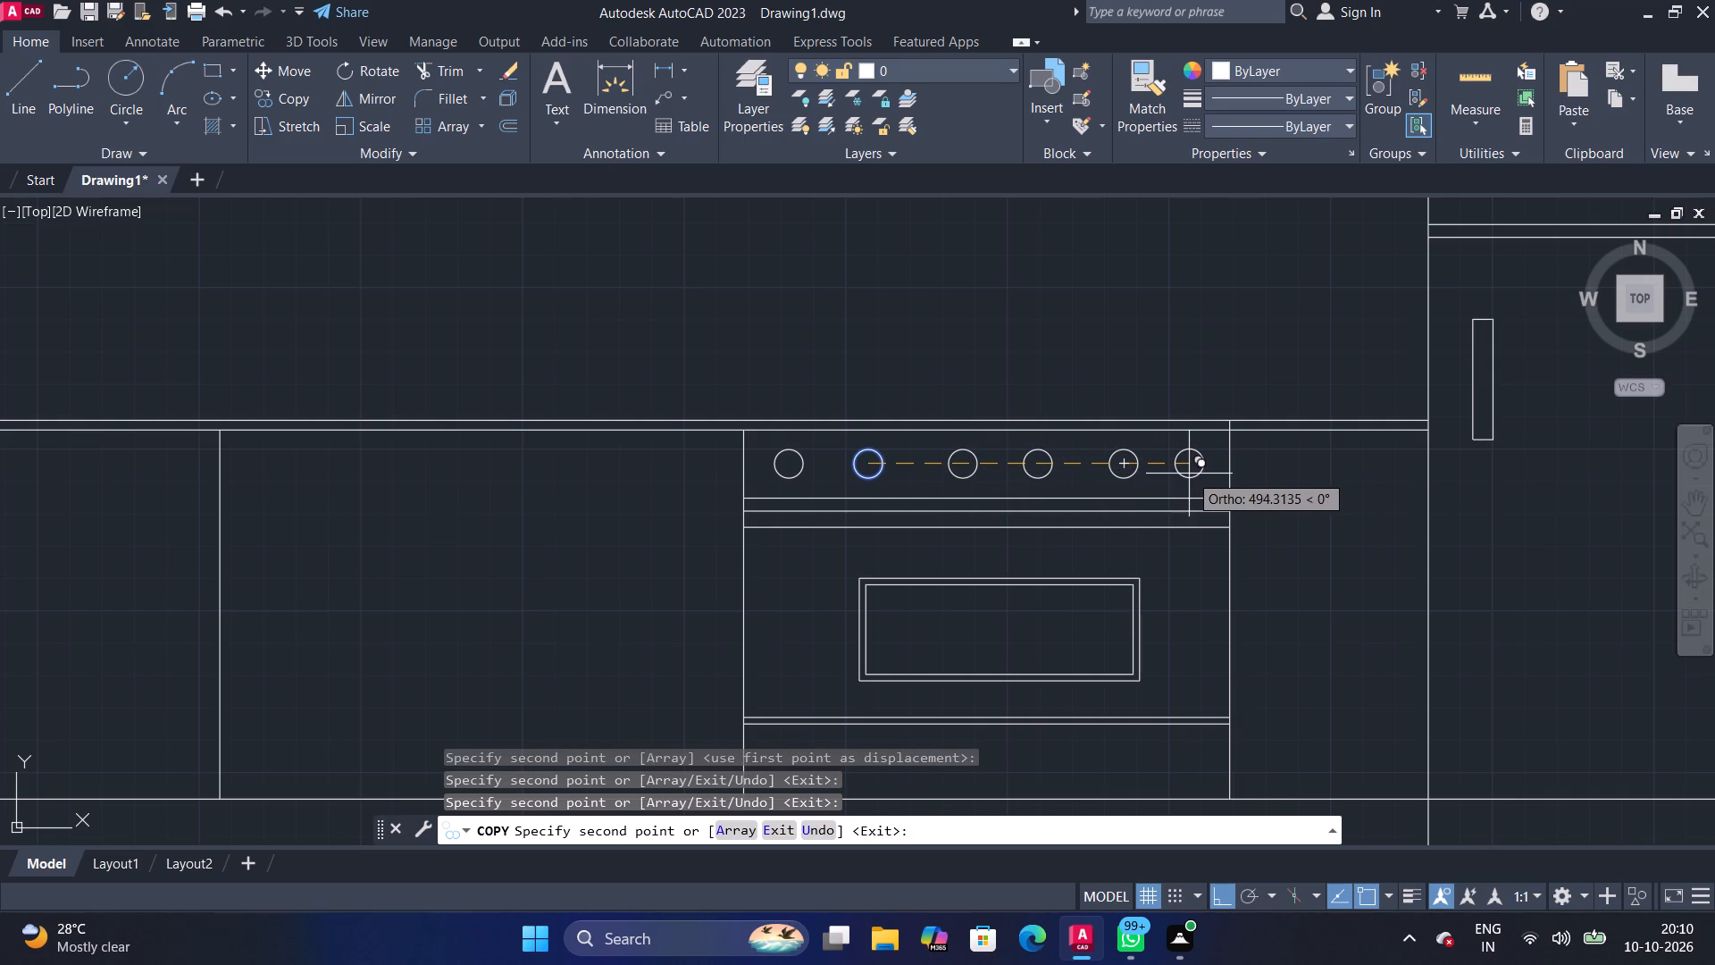
click(1190, 474)
key(Escape)
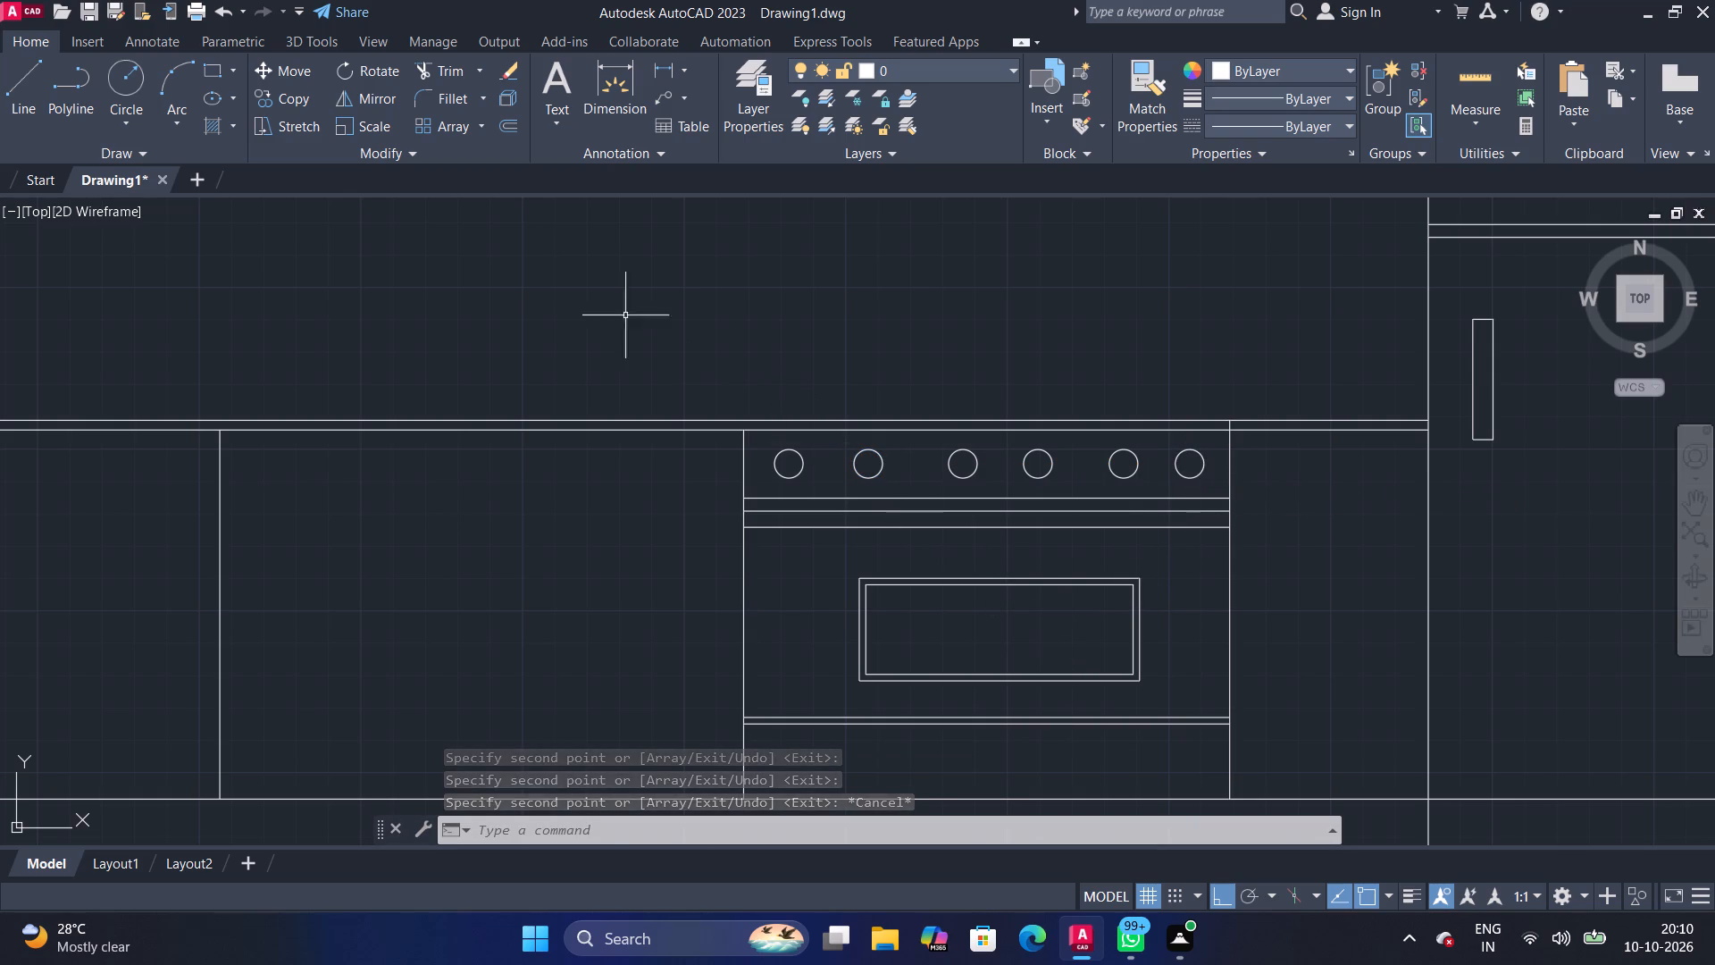
With ortho off, draw a low trapezoid outline on the countertop's upper line above the second knob, its flat top about 105 wide.
click(12, 80)
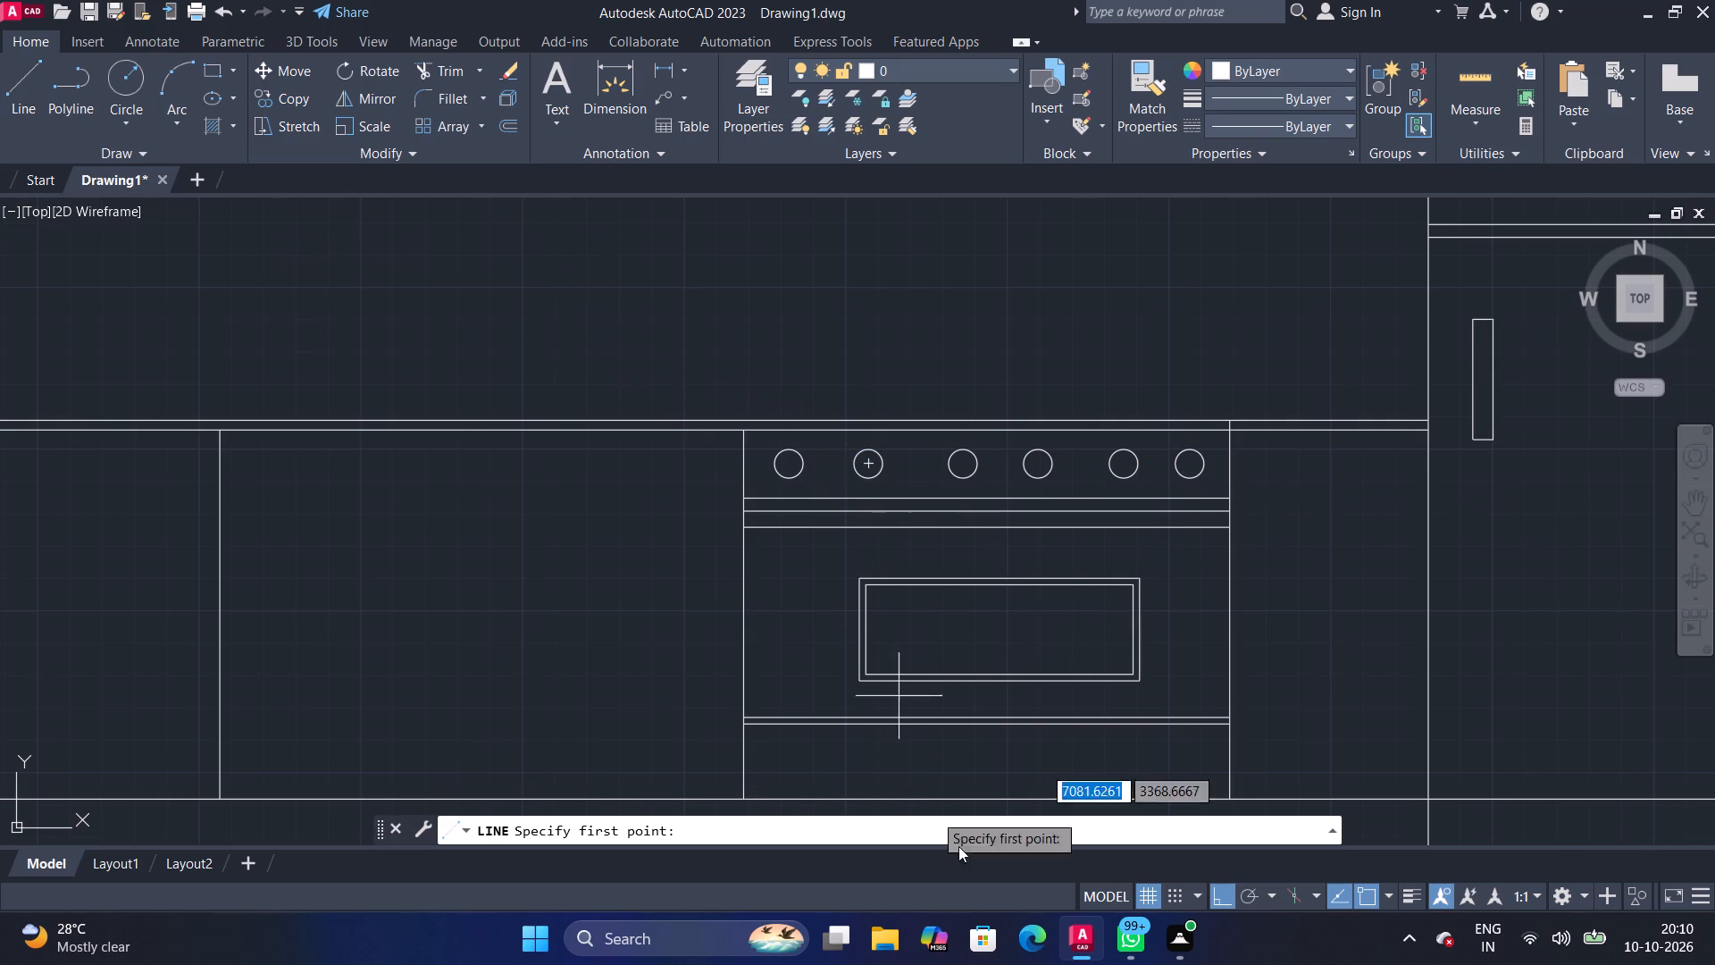
click(1221, 892)
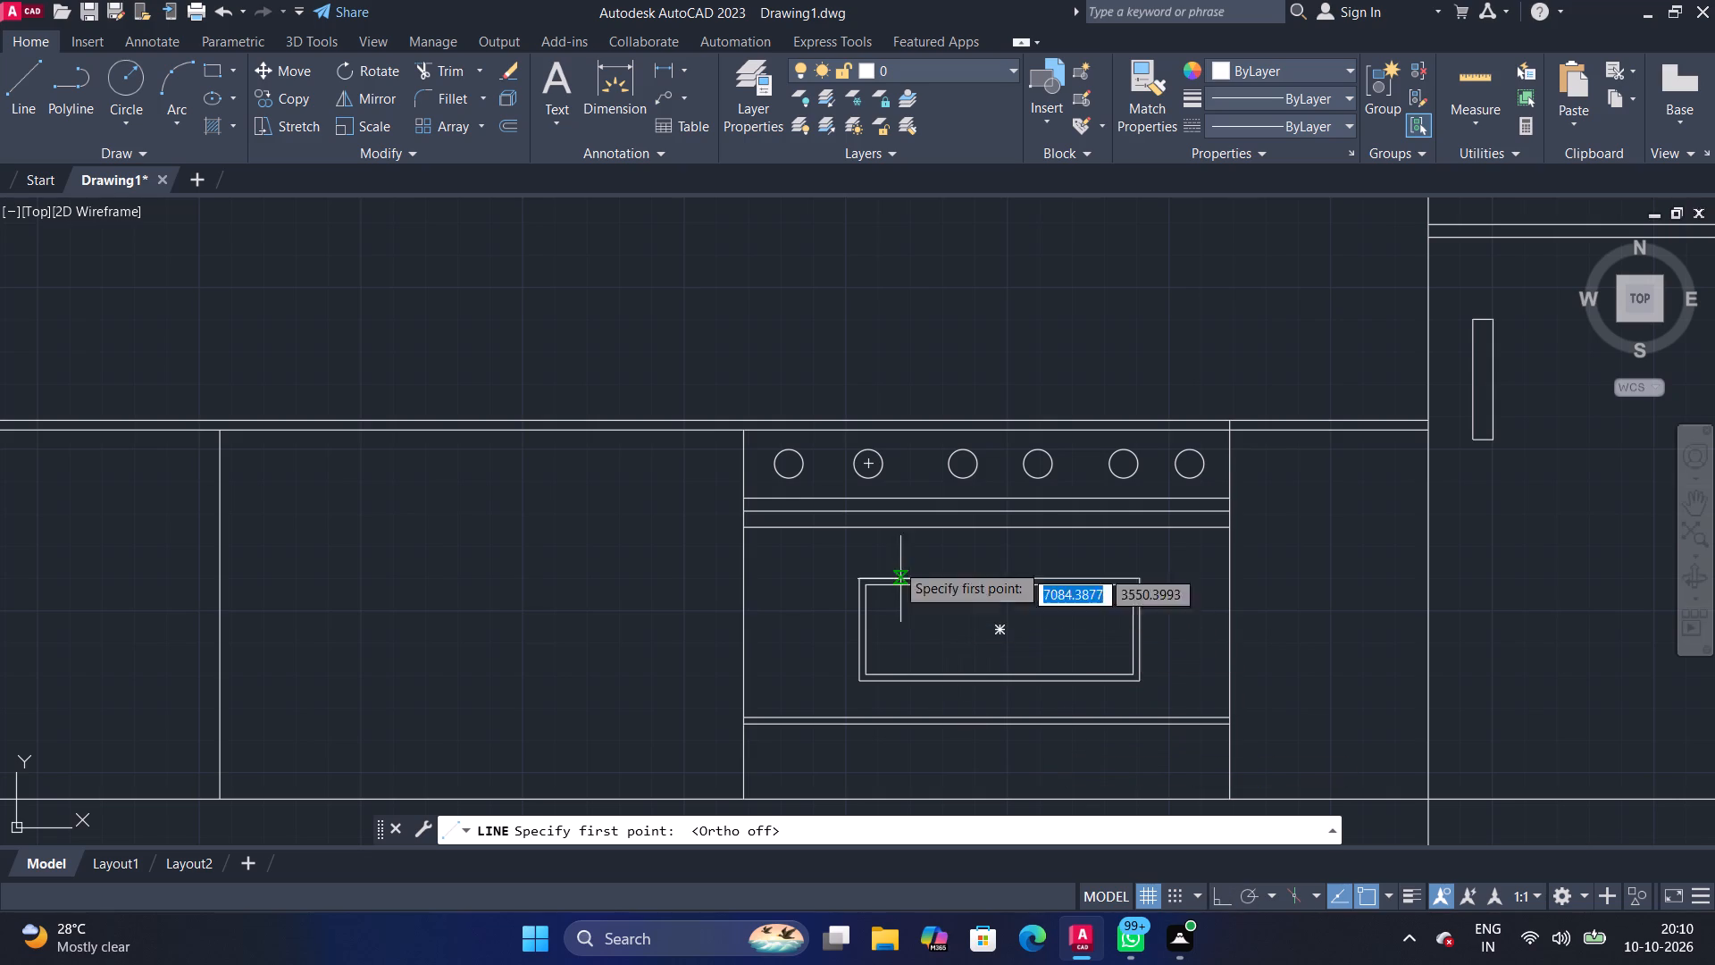
scroll(810, 424, up, 1)
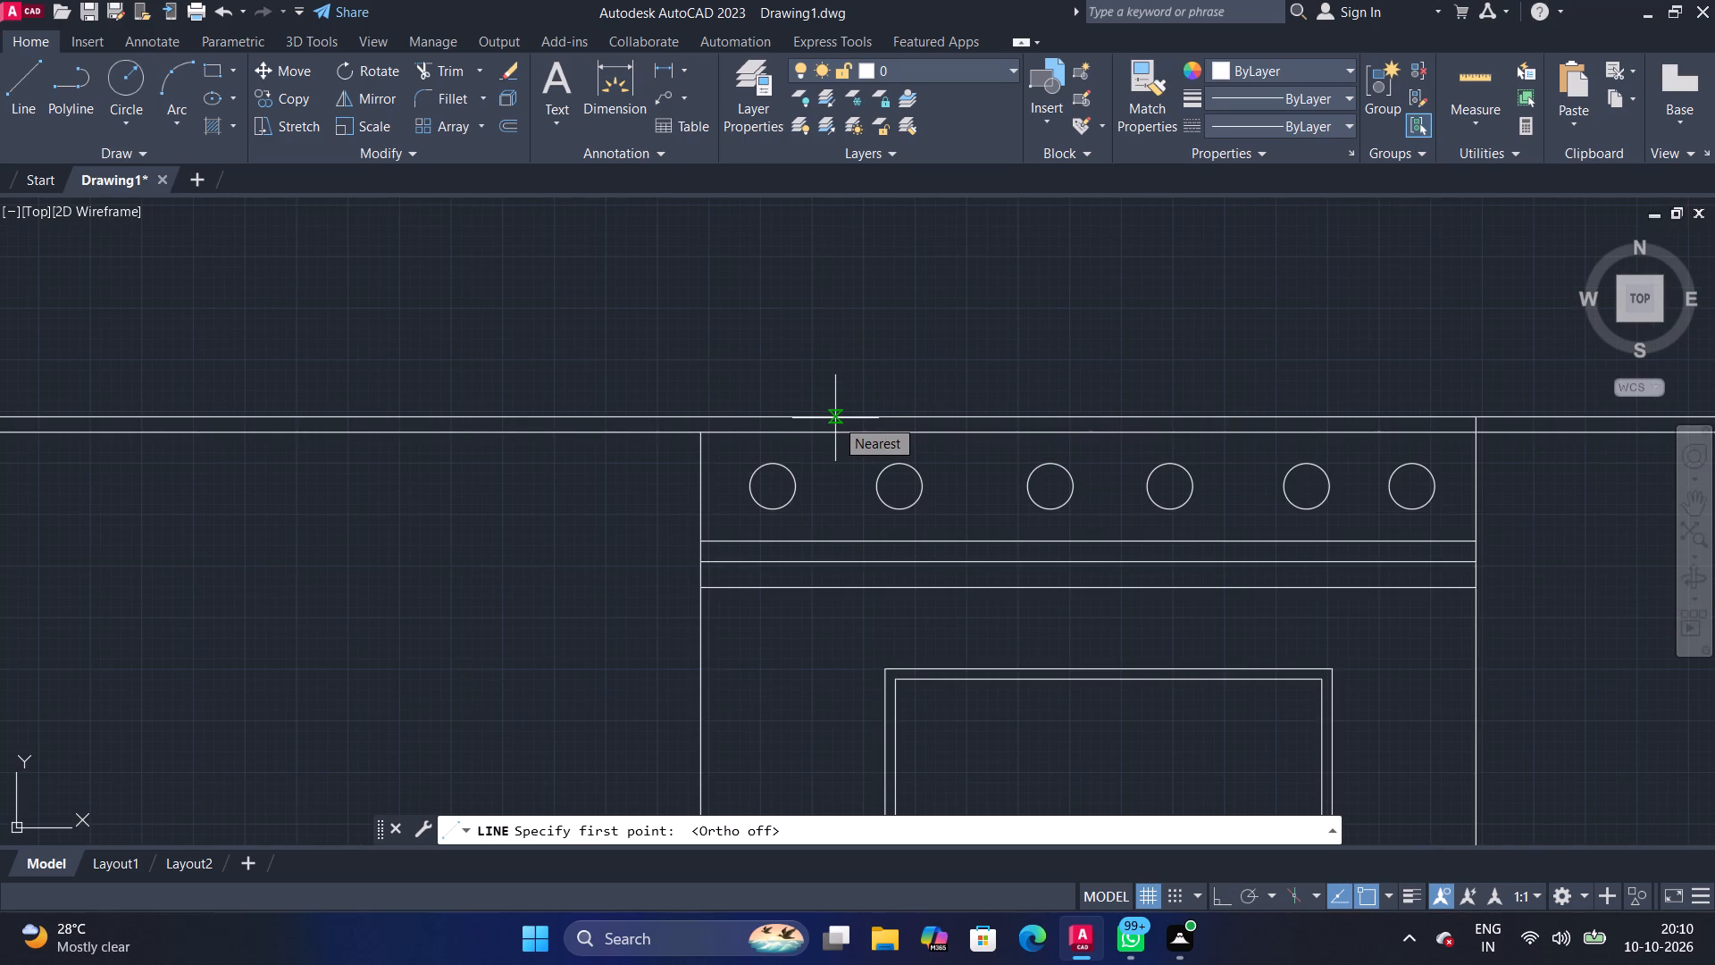
click(836, 417)
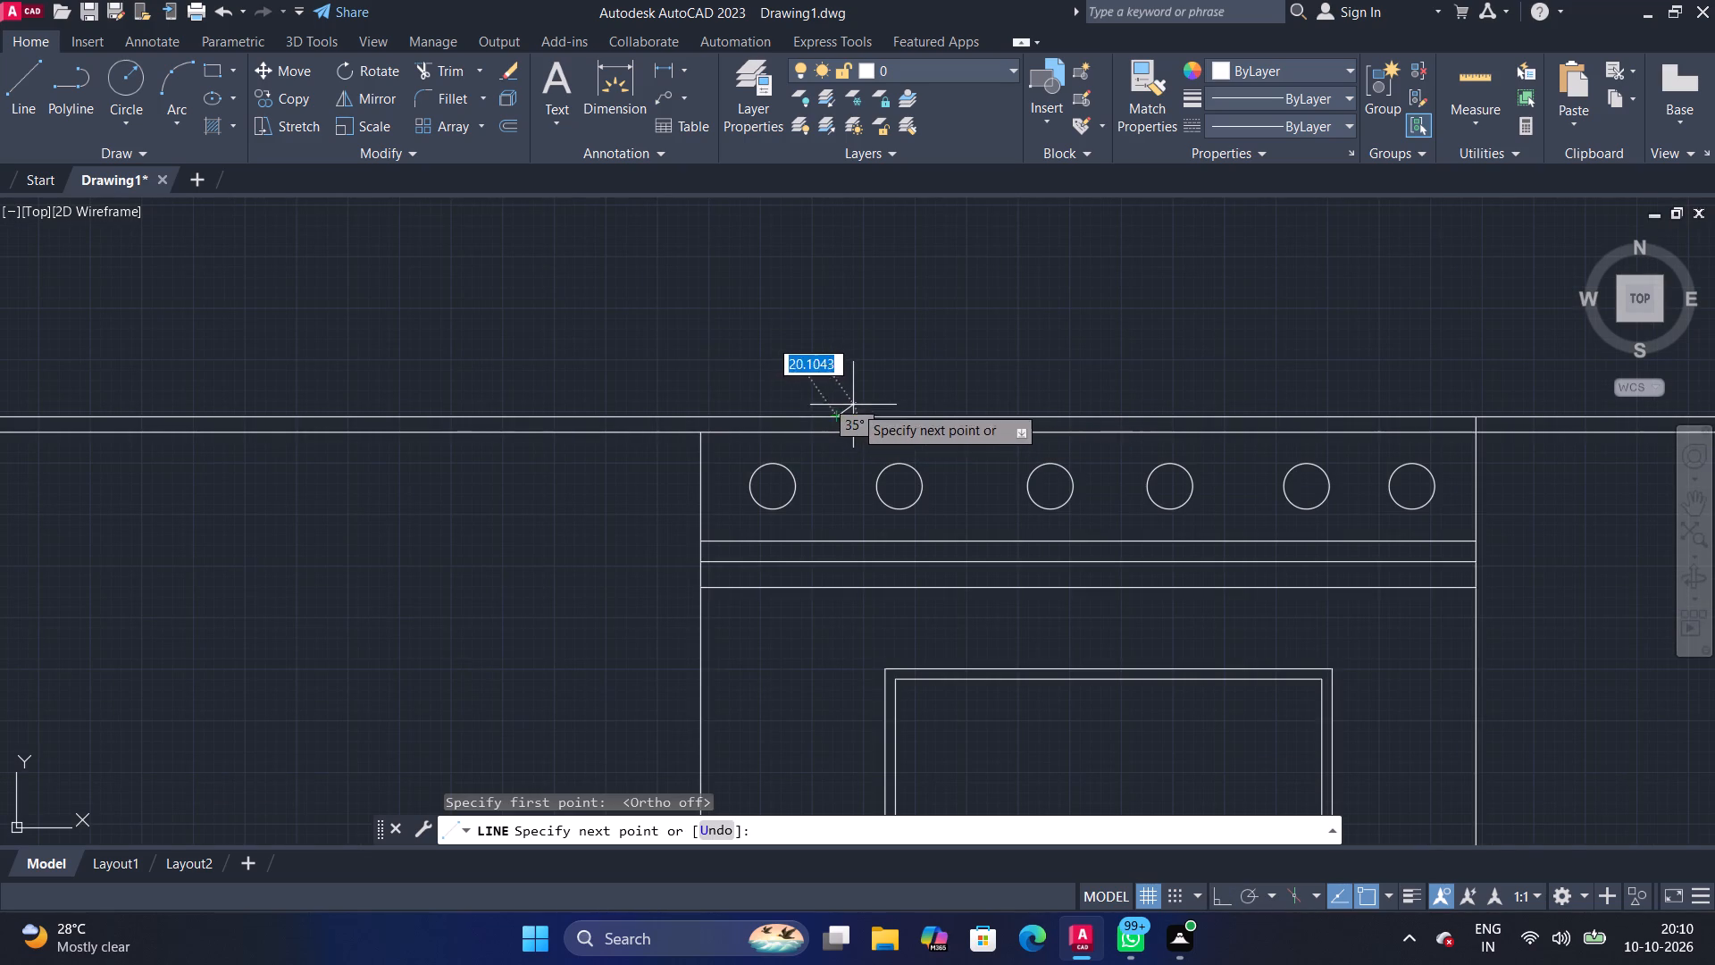
click(864, 390)
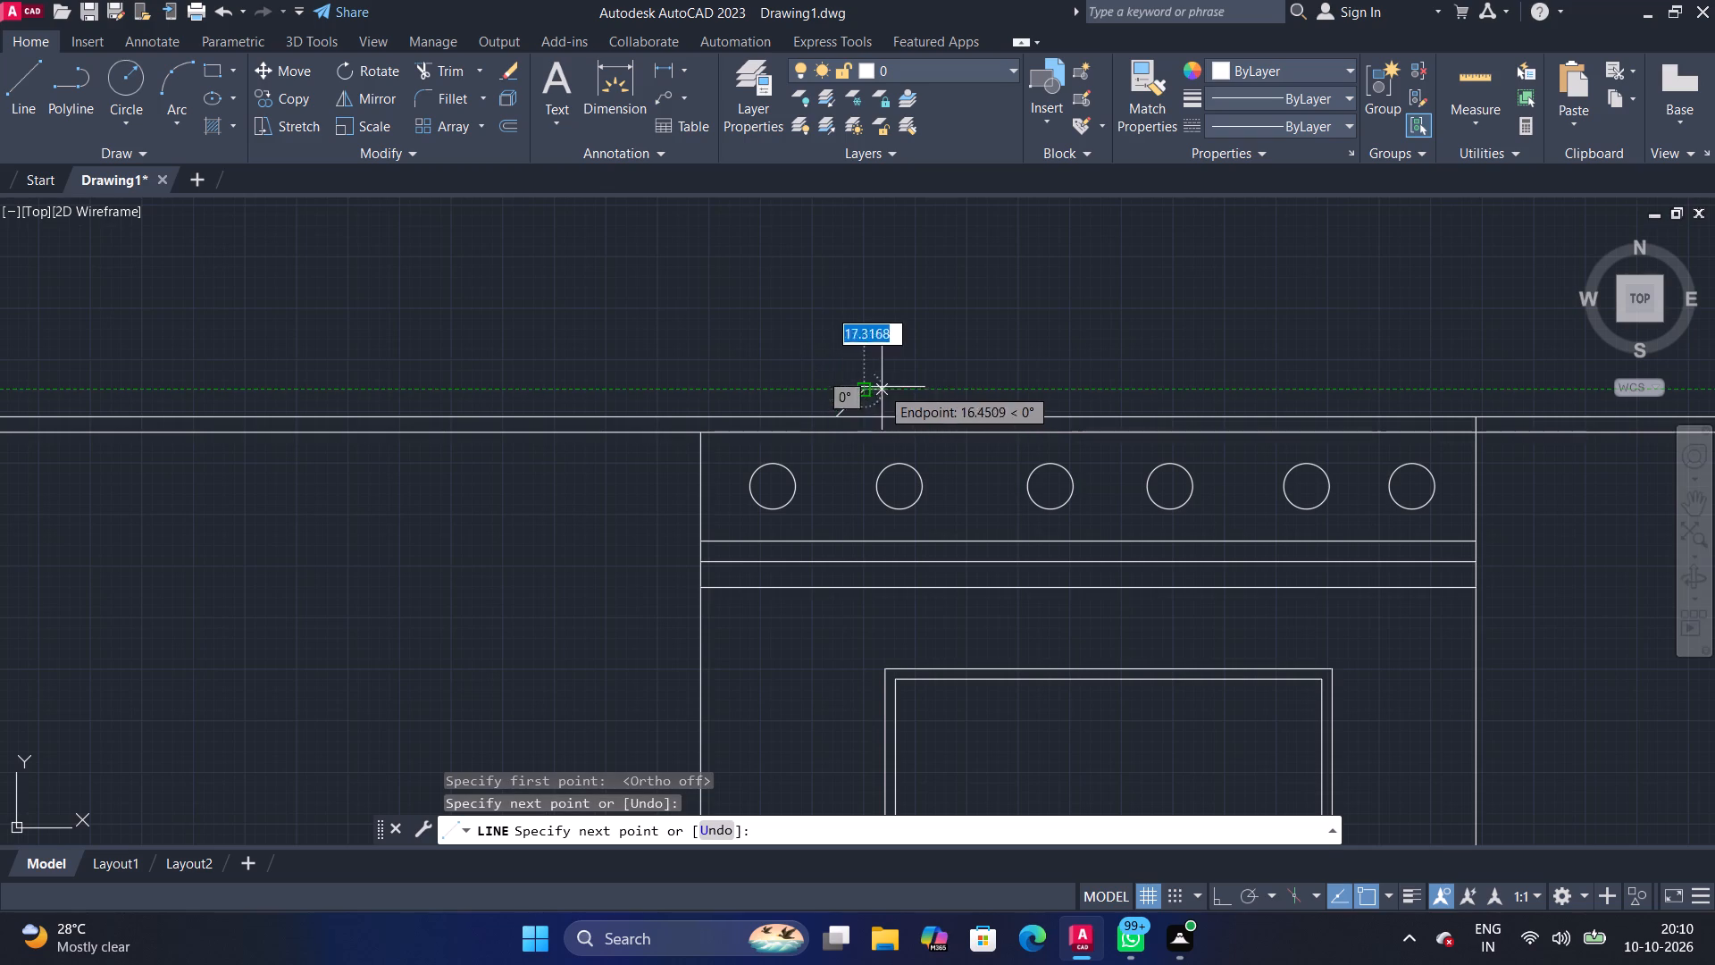
click(972, 385)
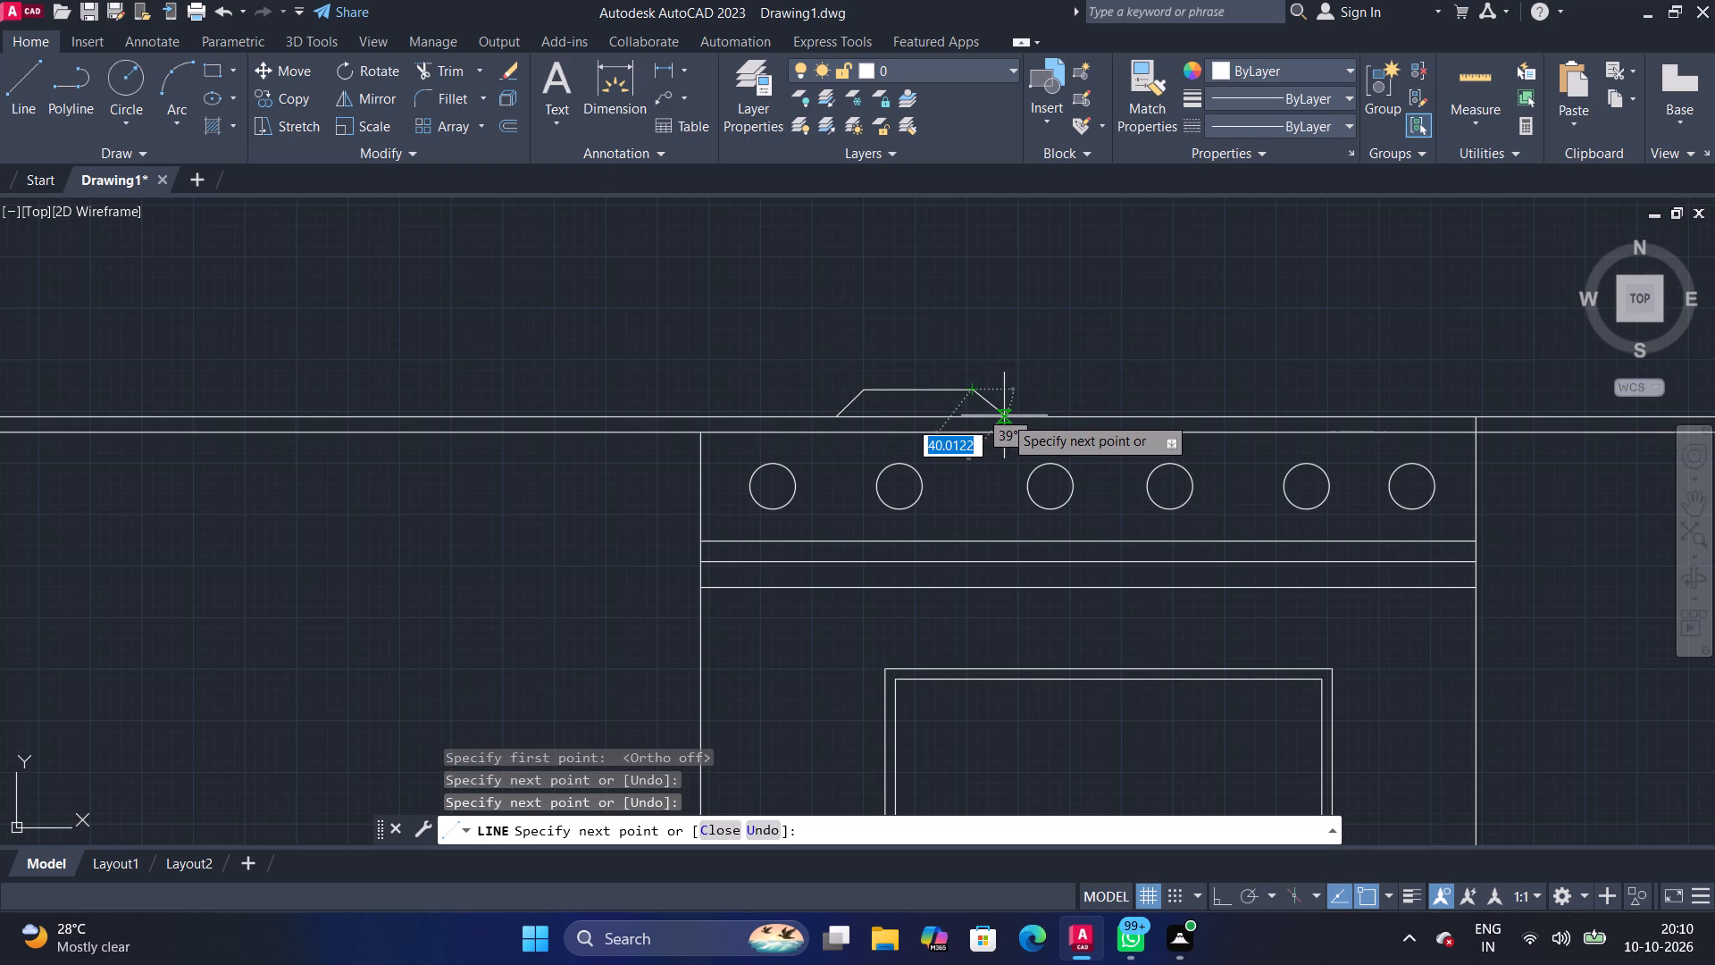
click(1004, 415)
Draw a low three-sided box outline about 130 wide on the countertop's upper line, to the right of the trapezoid.
click(29, 80)
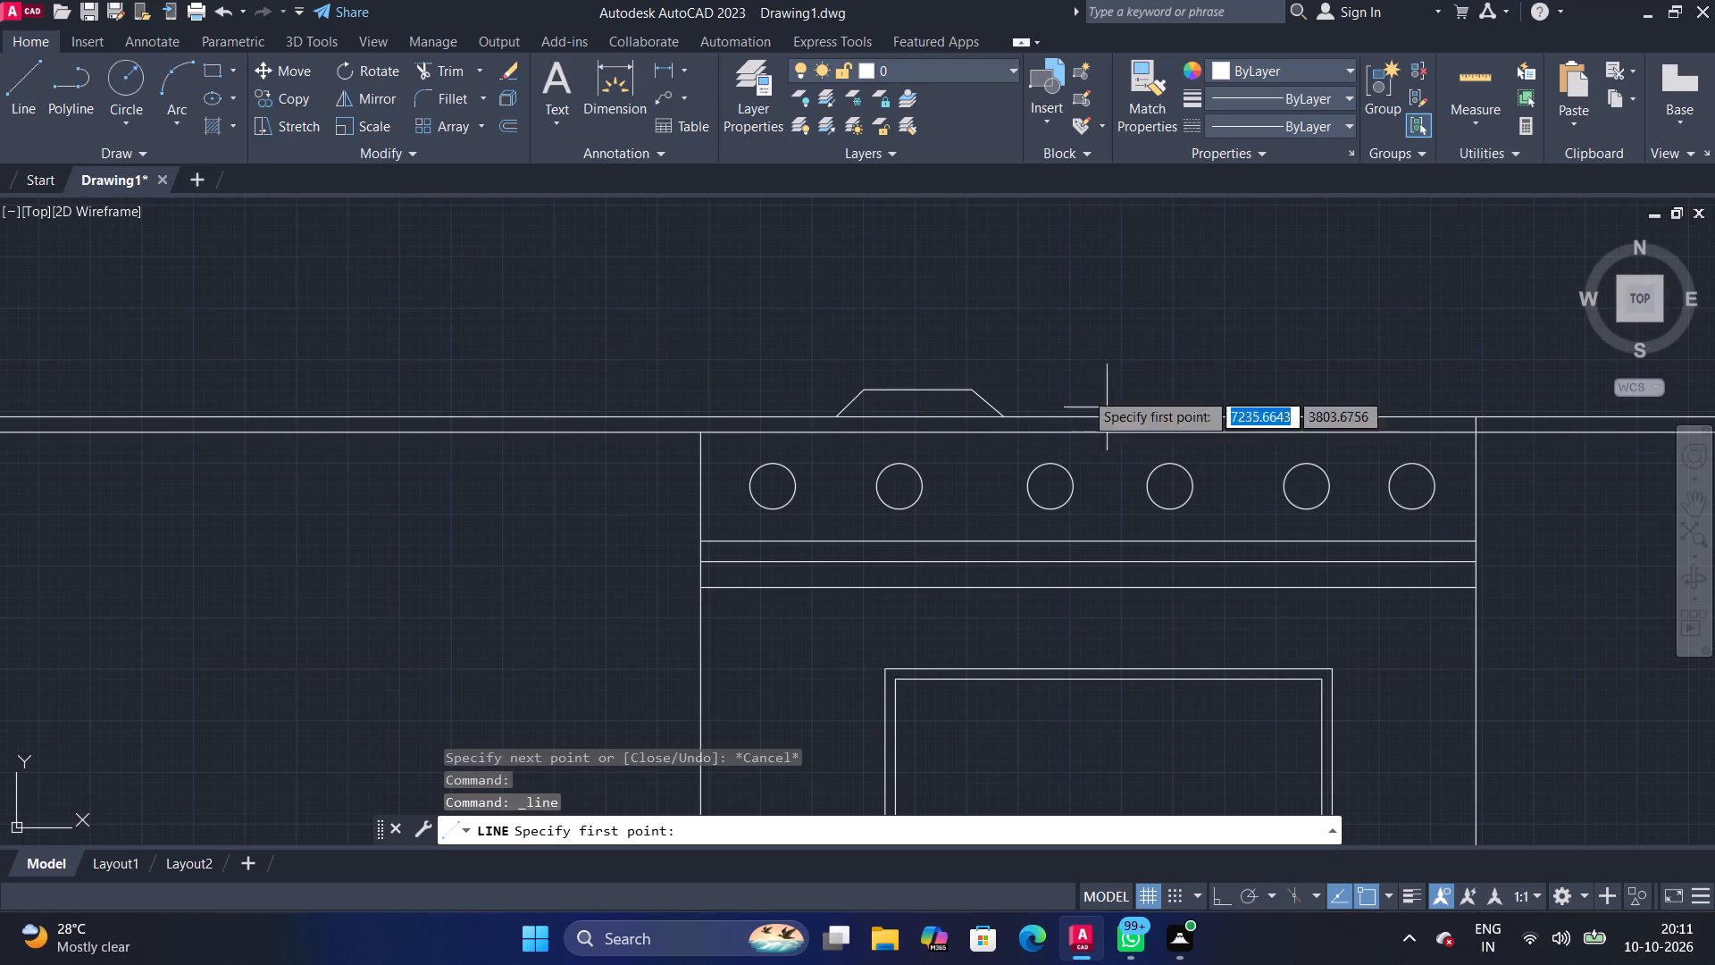
click(1, 84)
click(21, 84)
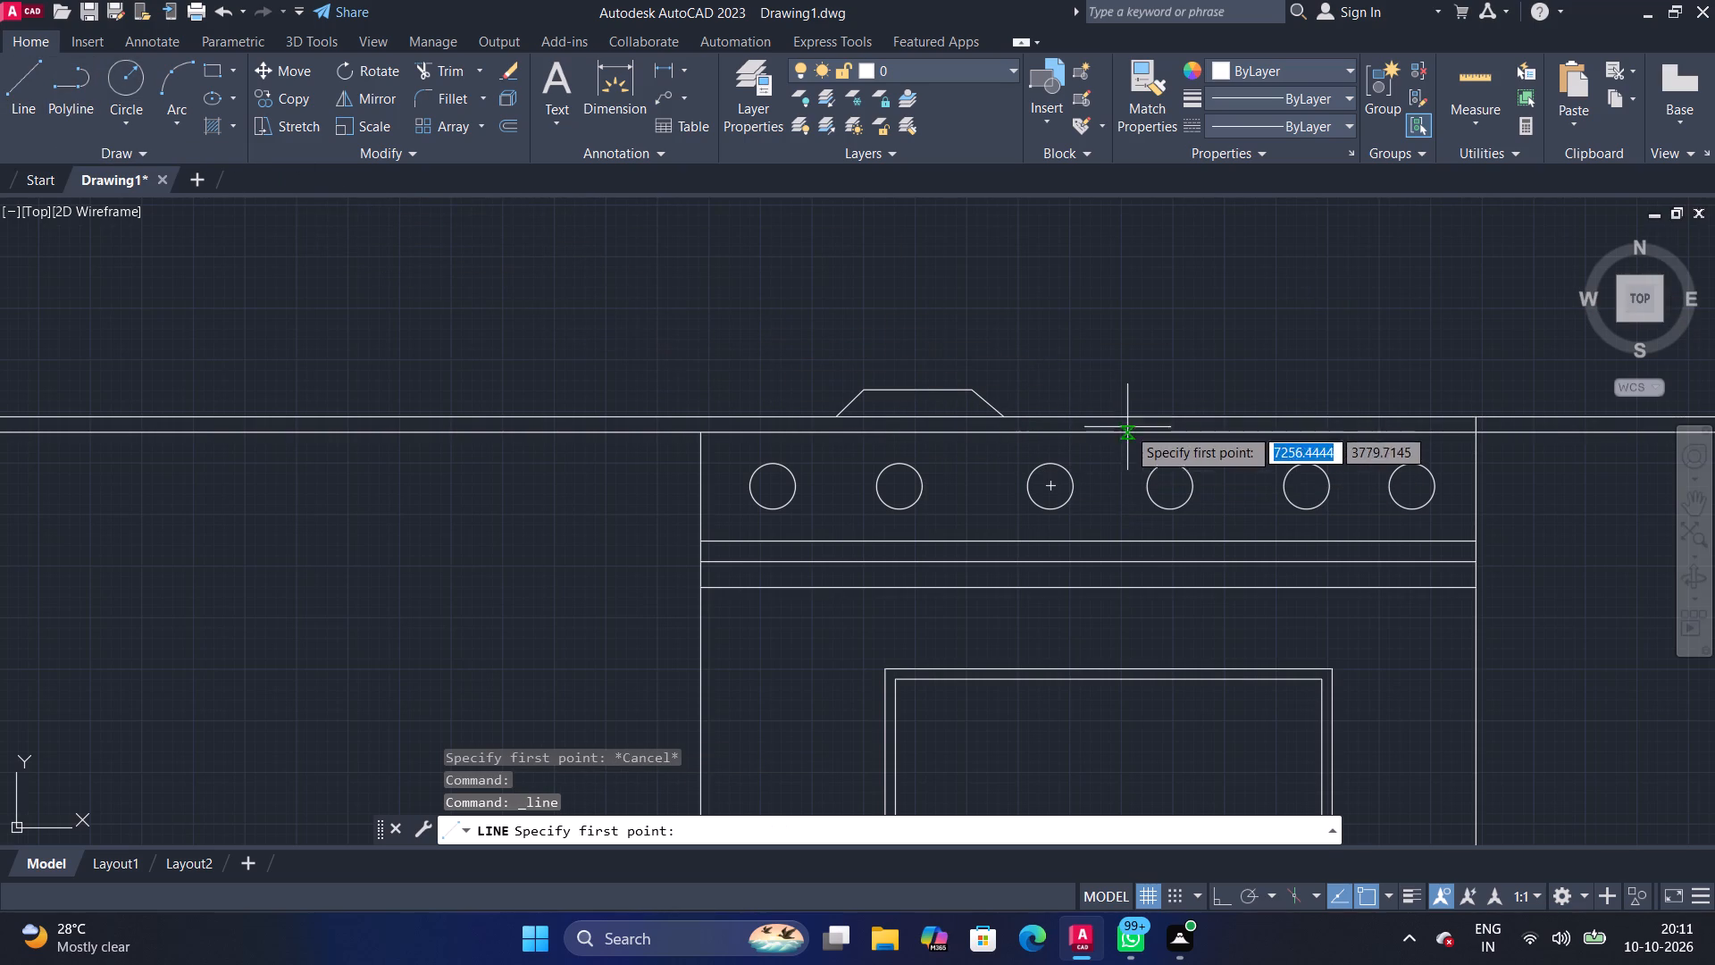
click(1124, 417)
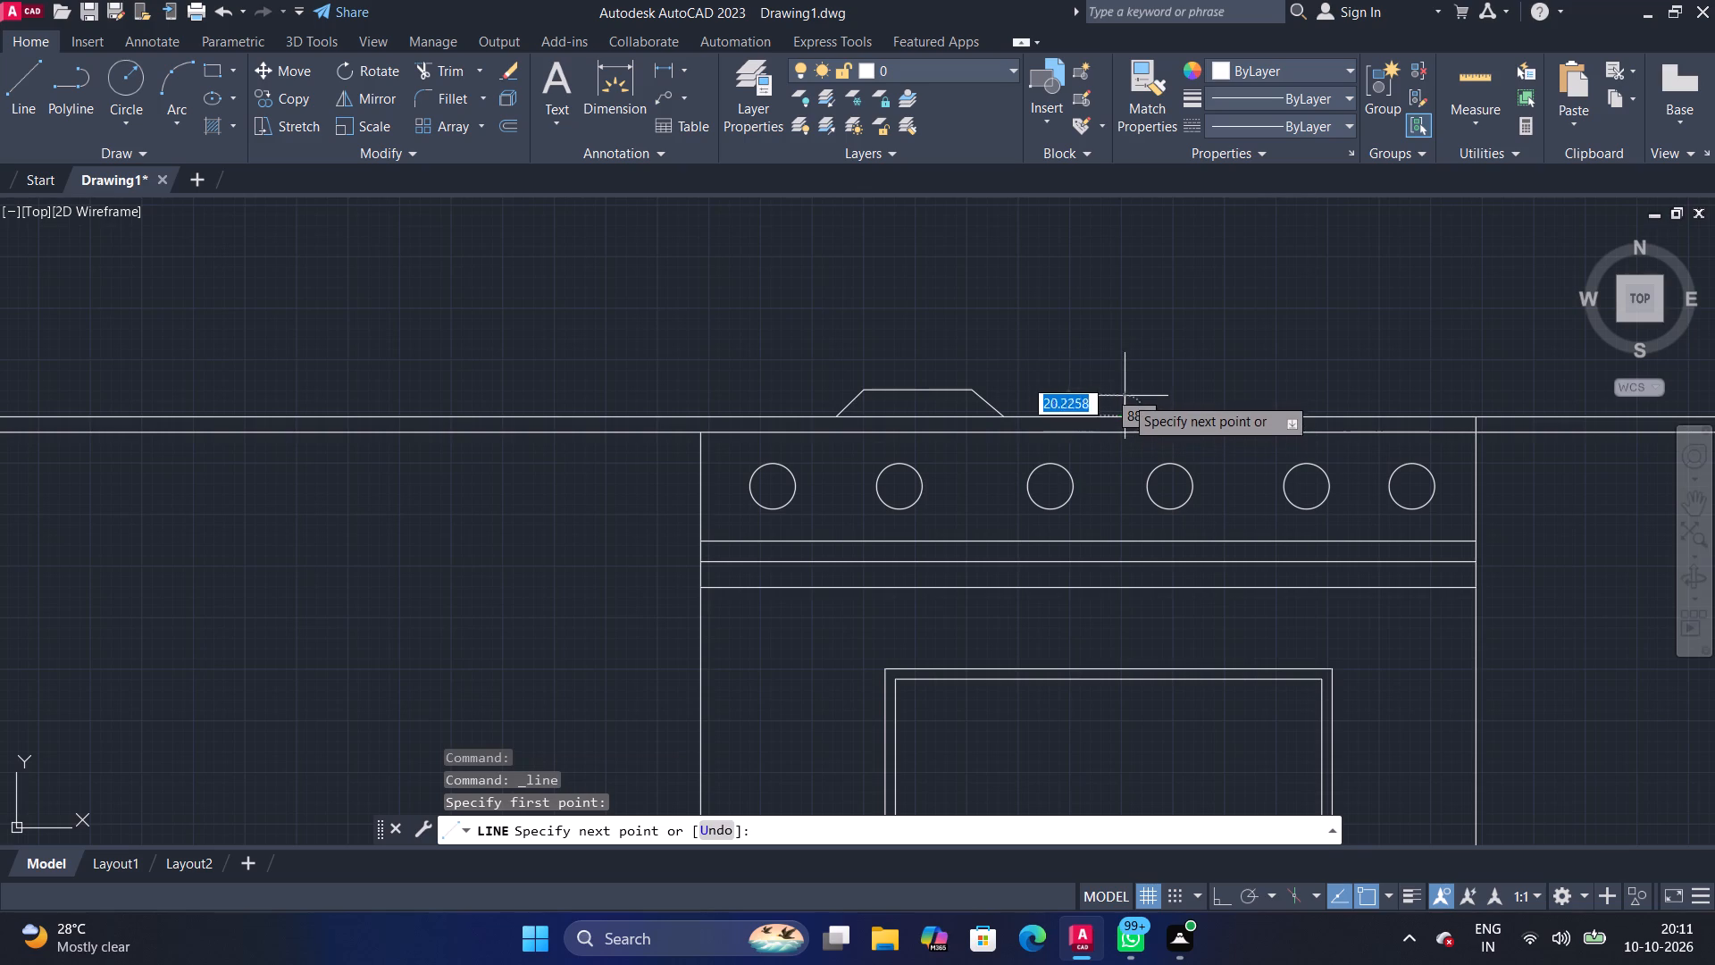
click(1125, 392)
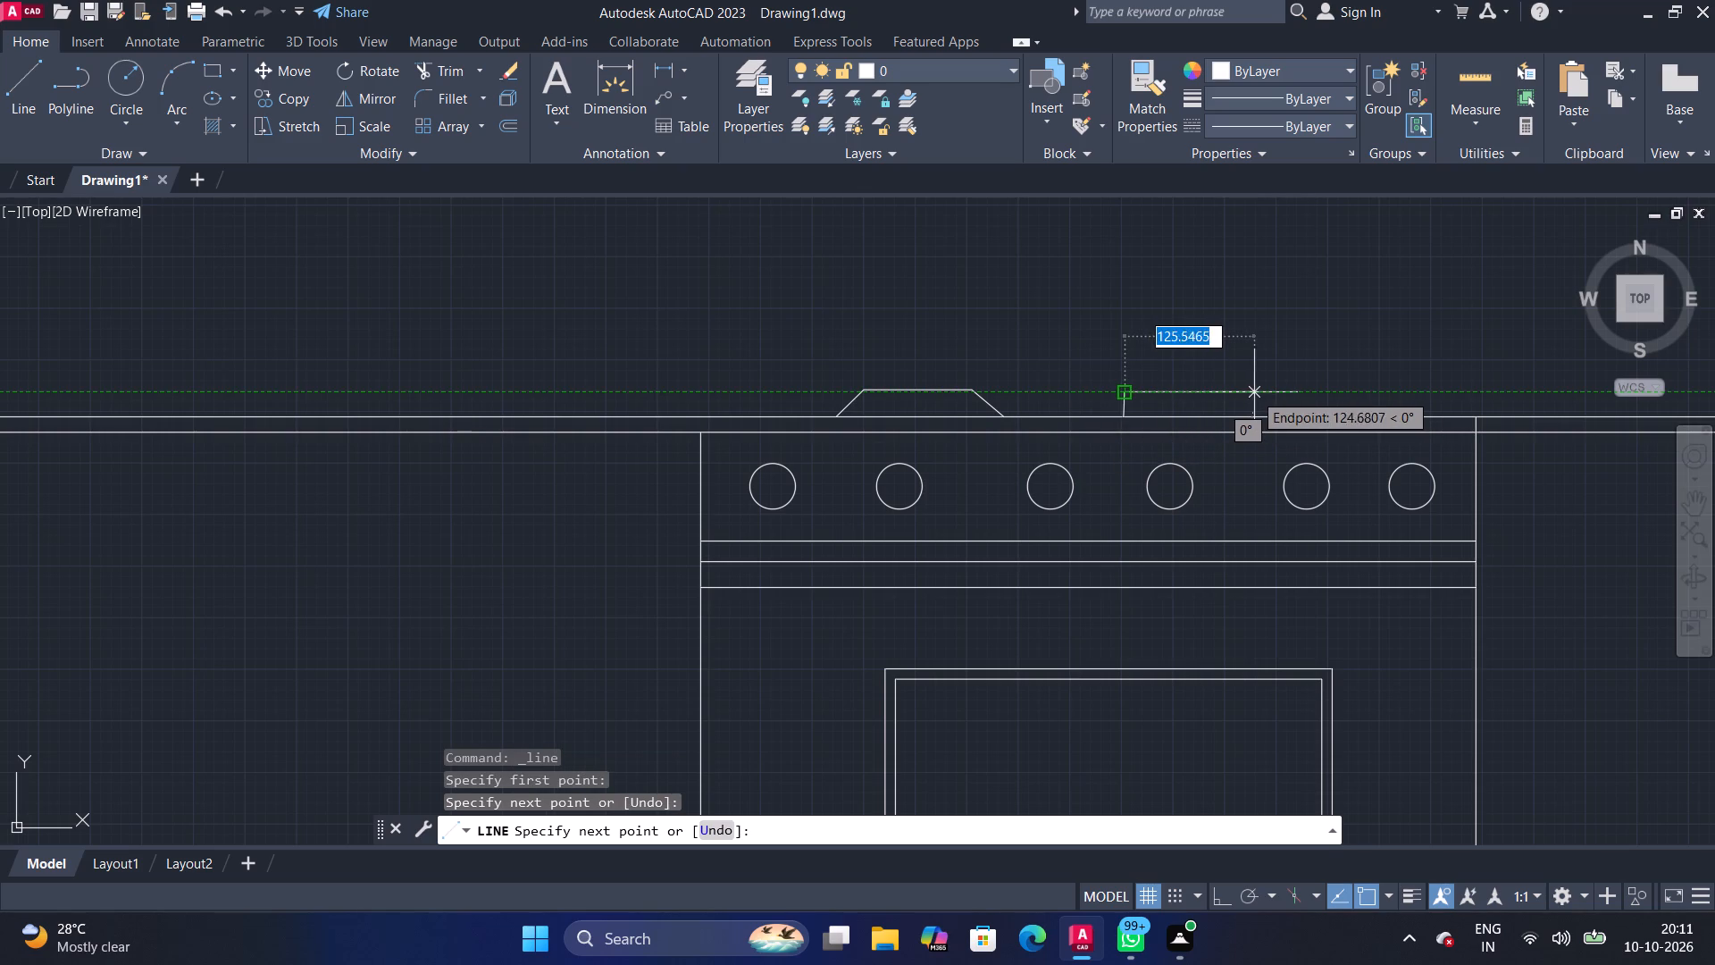
click(1260, 392)
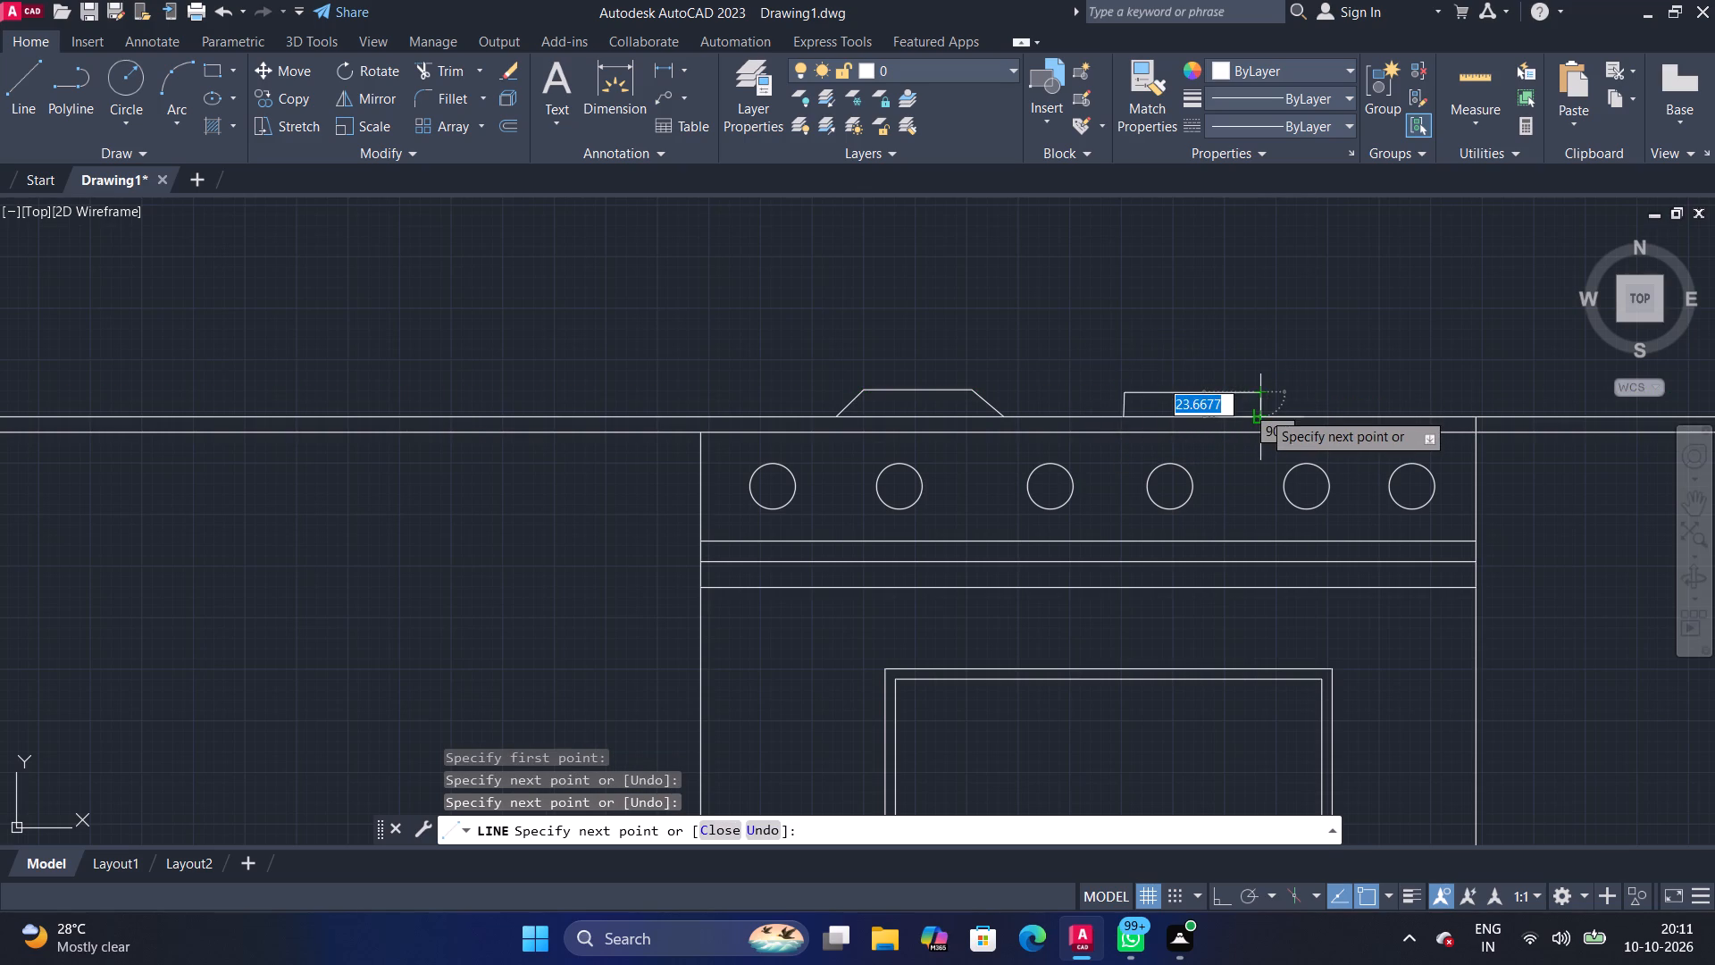
click(1262, 411)
key(Escape)
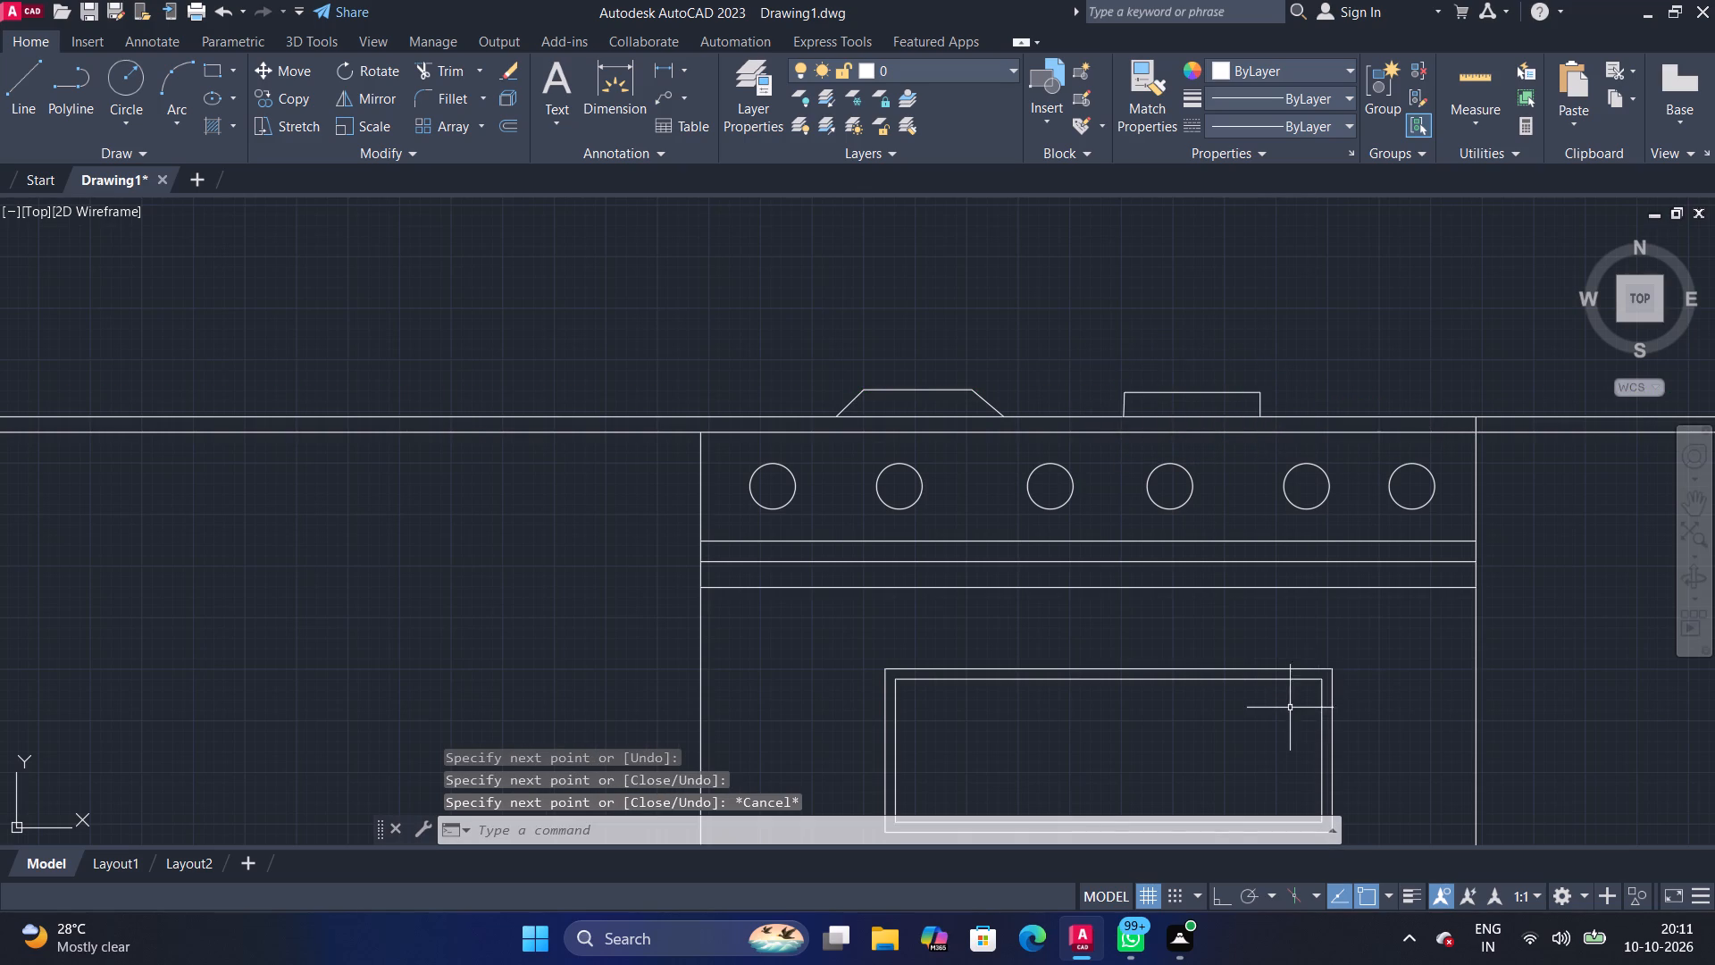
With ortho on, draw a three-sided box outline about 19 wide and 30 high on the countertop's upper line, above the lower double divider.
scroll(1282, 715, down, 1)
middle_drag(1200, 777, 1134, 598)
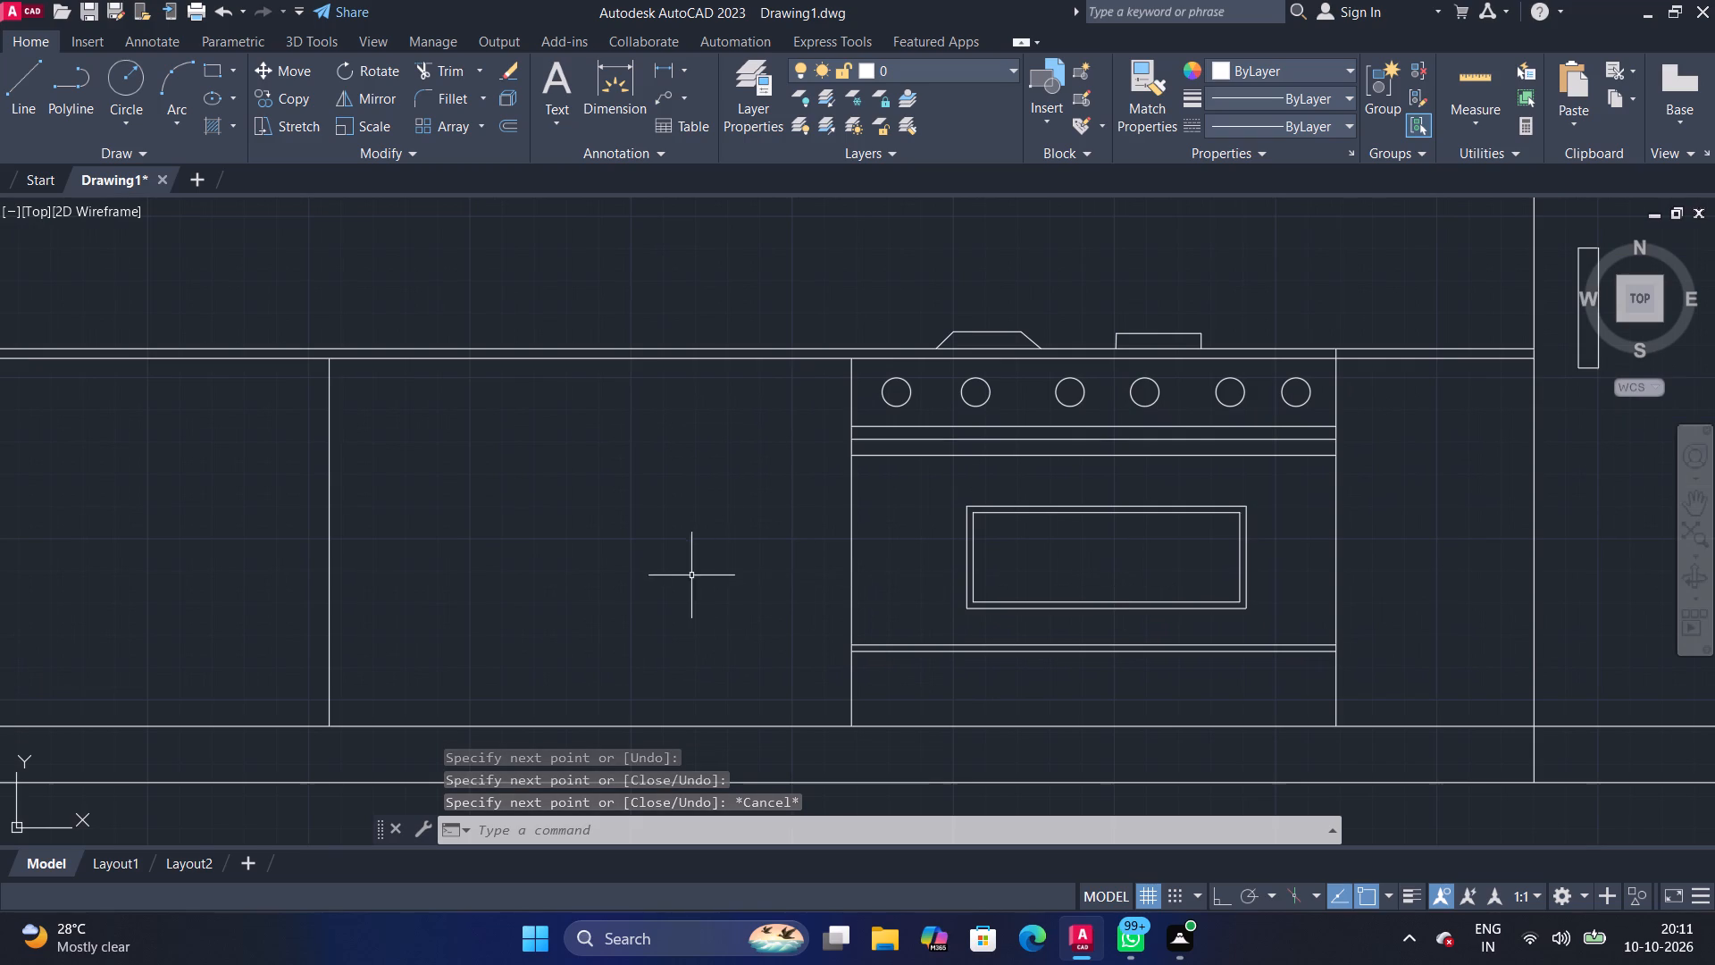
scroll(31, 93, up, 2)
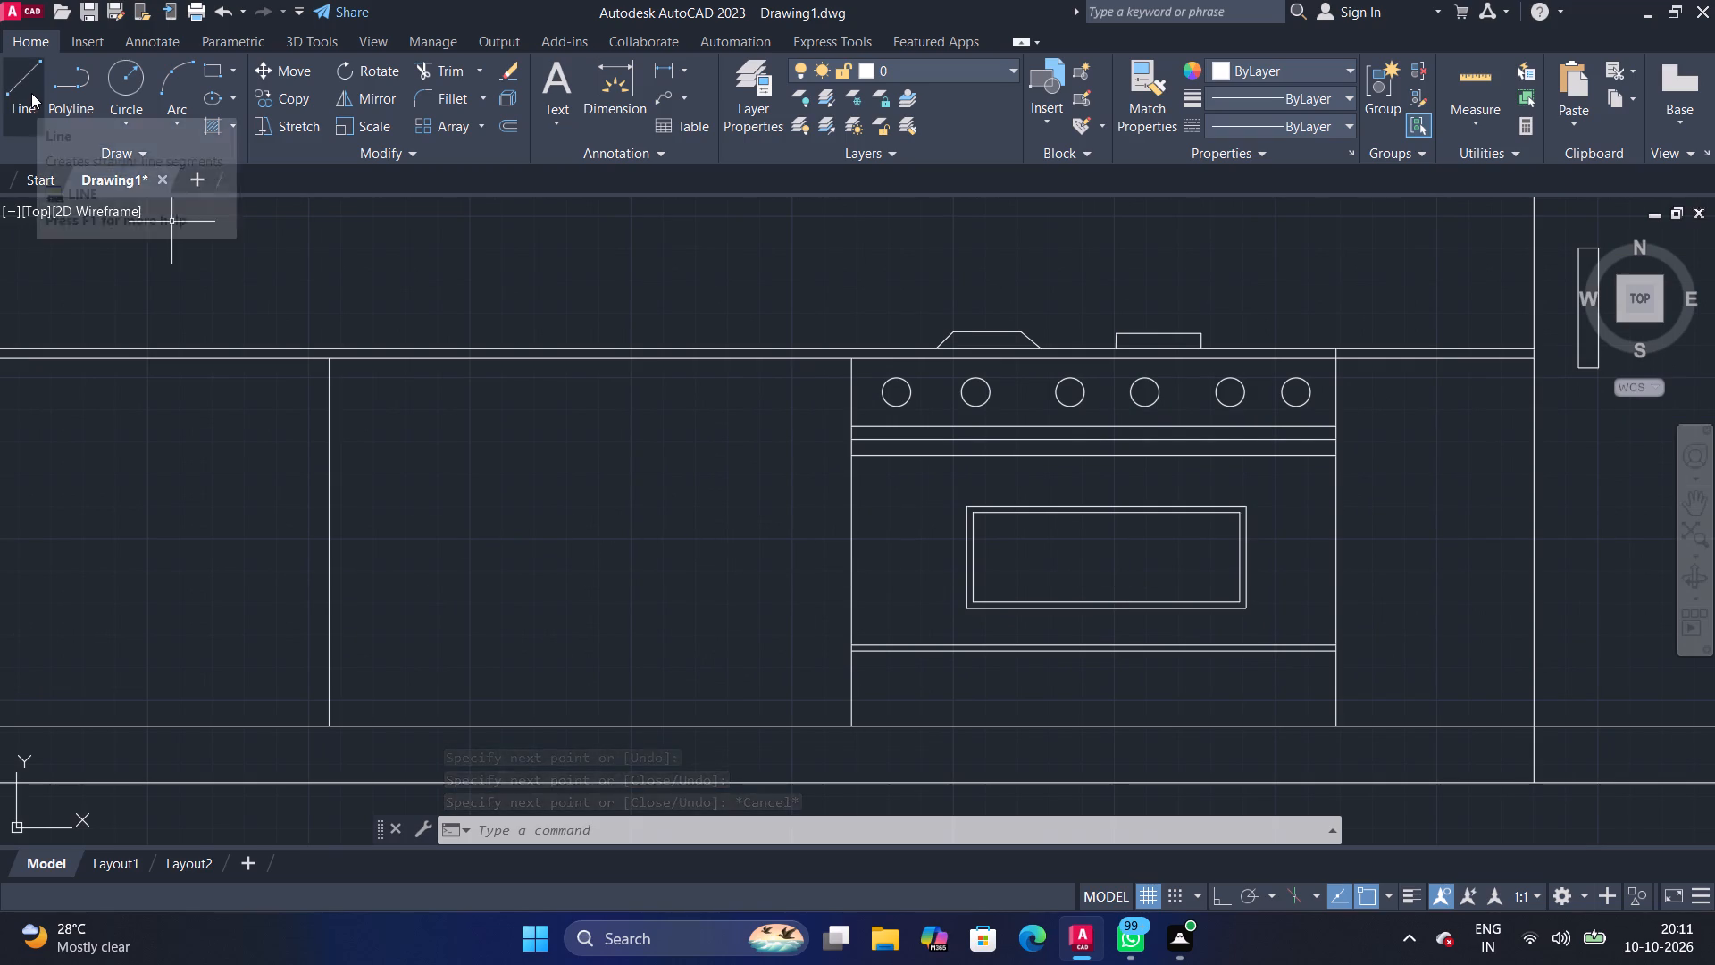
middle_drag(232, 295, 698, 466)
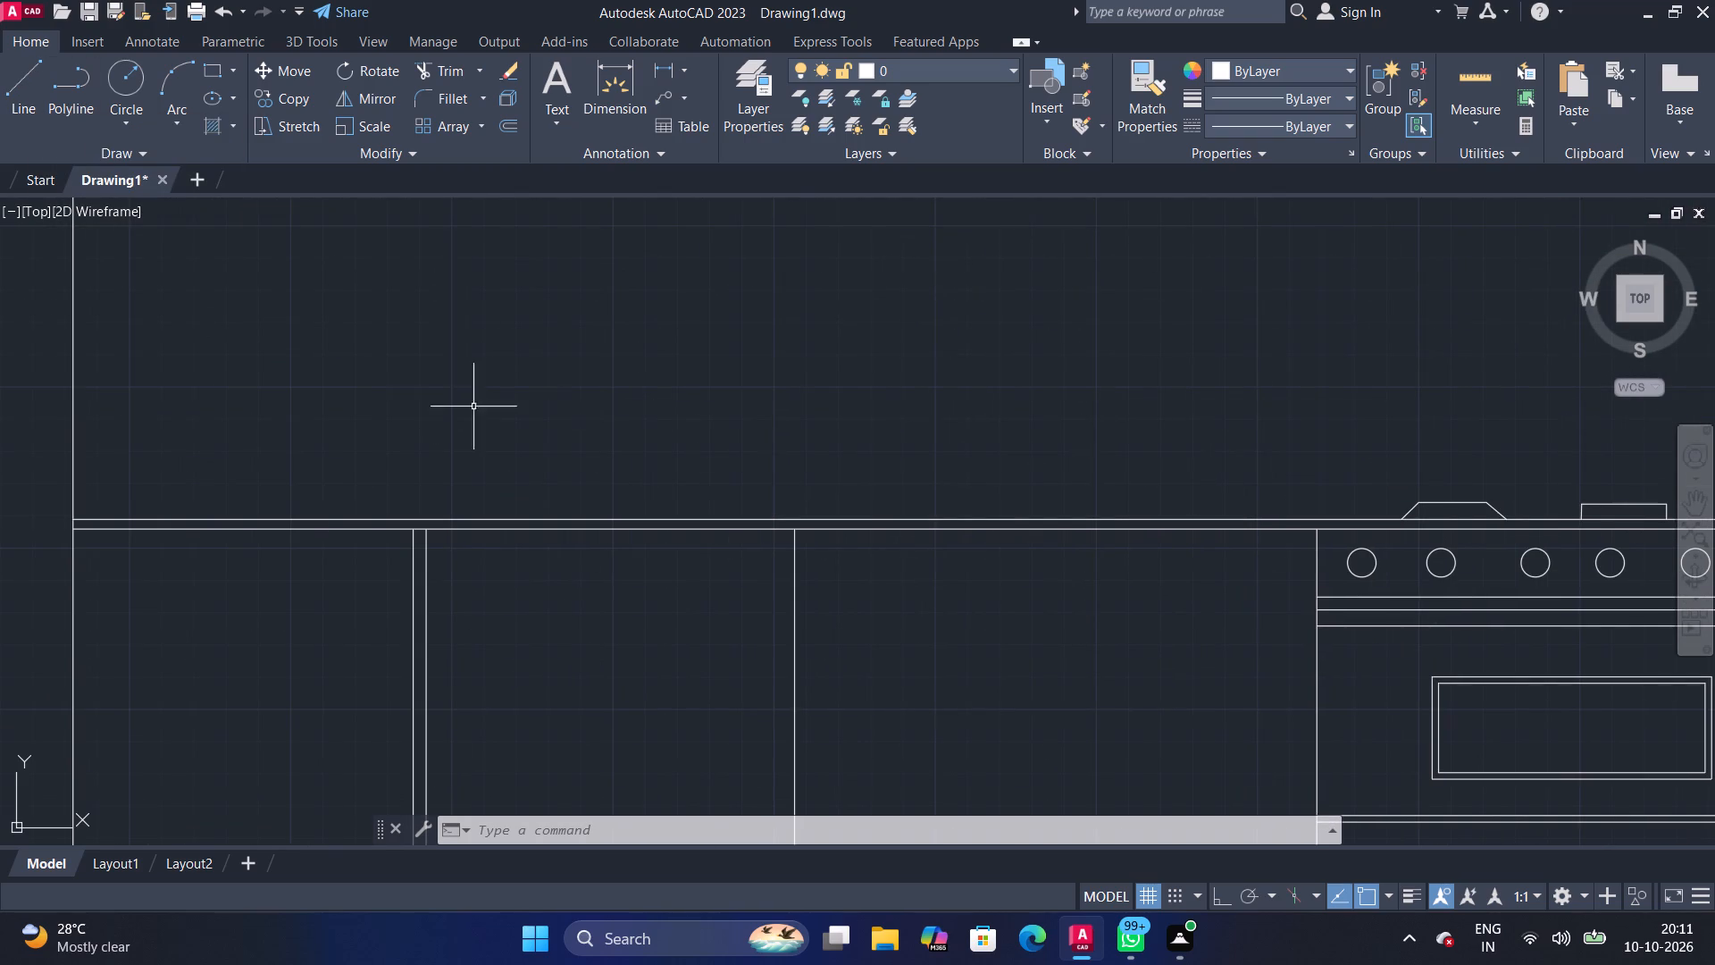
scroll(422, 399, up, 1)
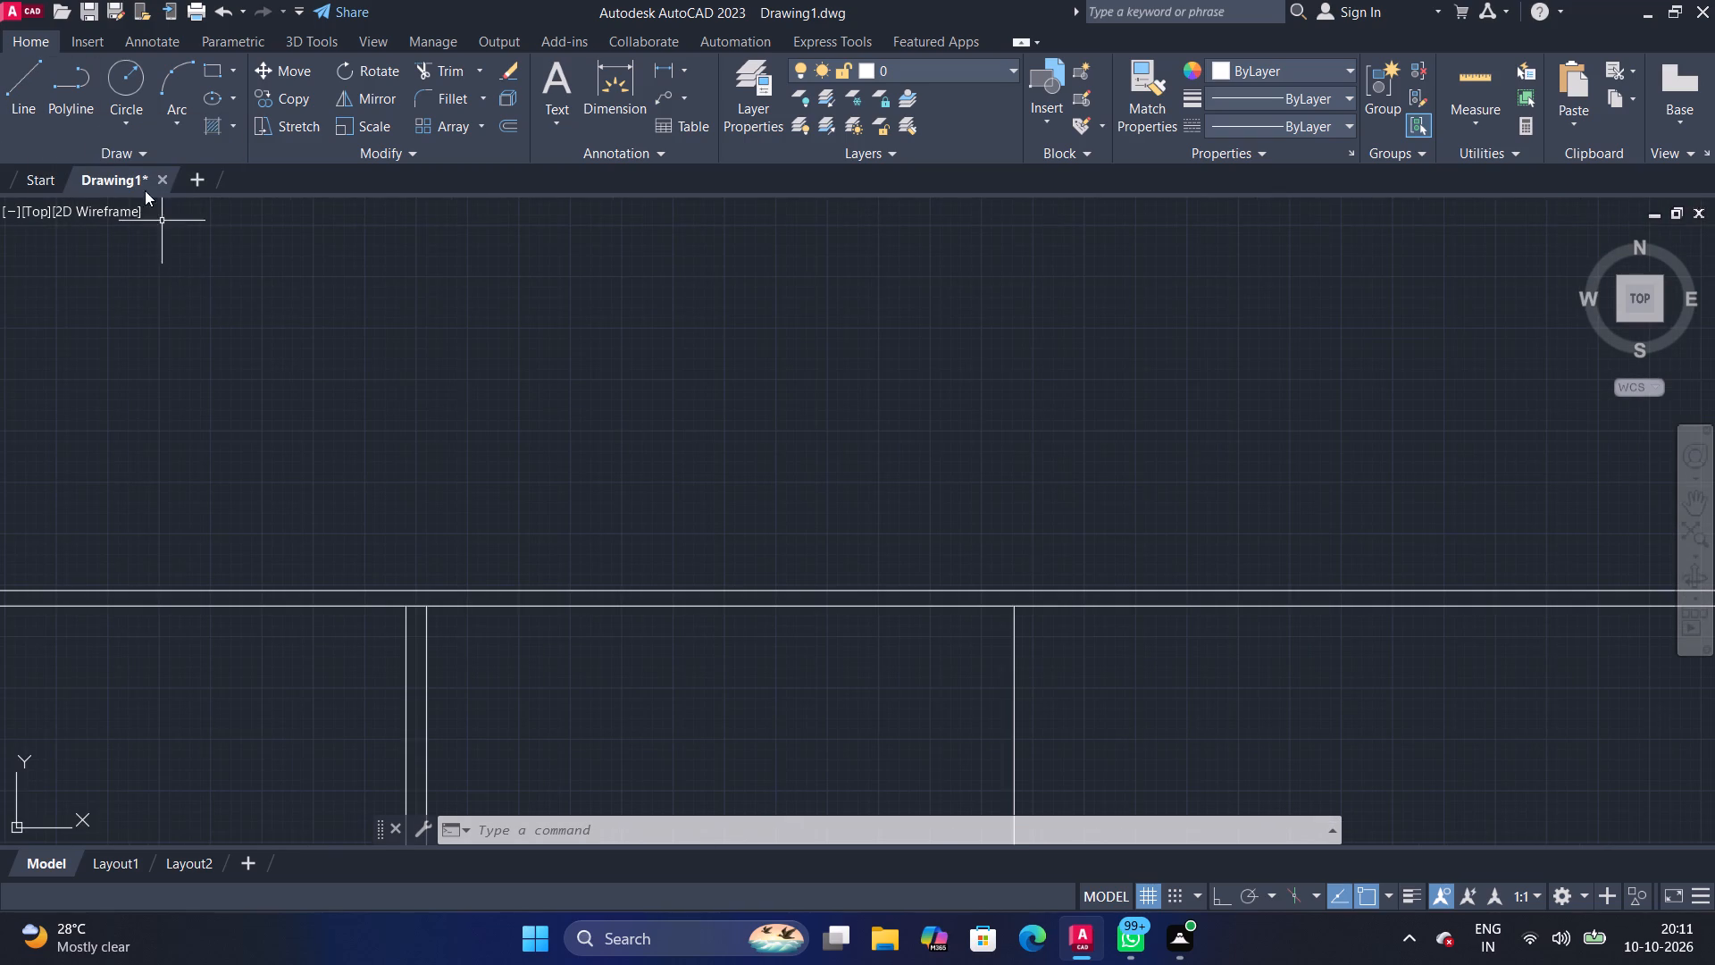
click(32, 73)
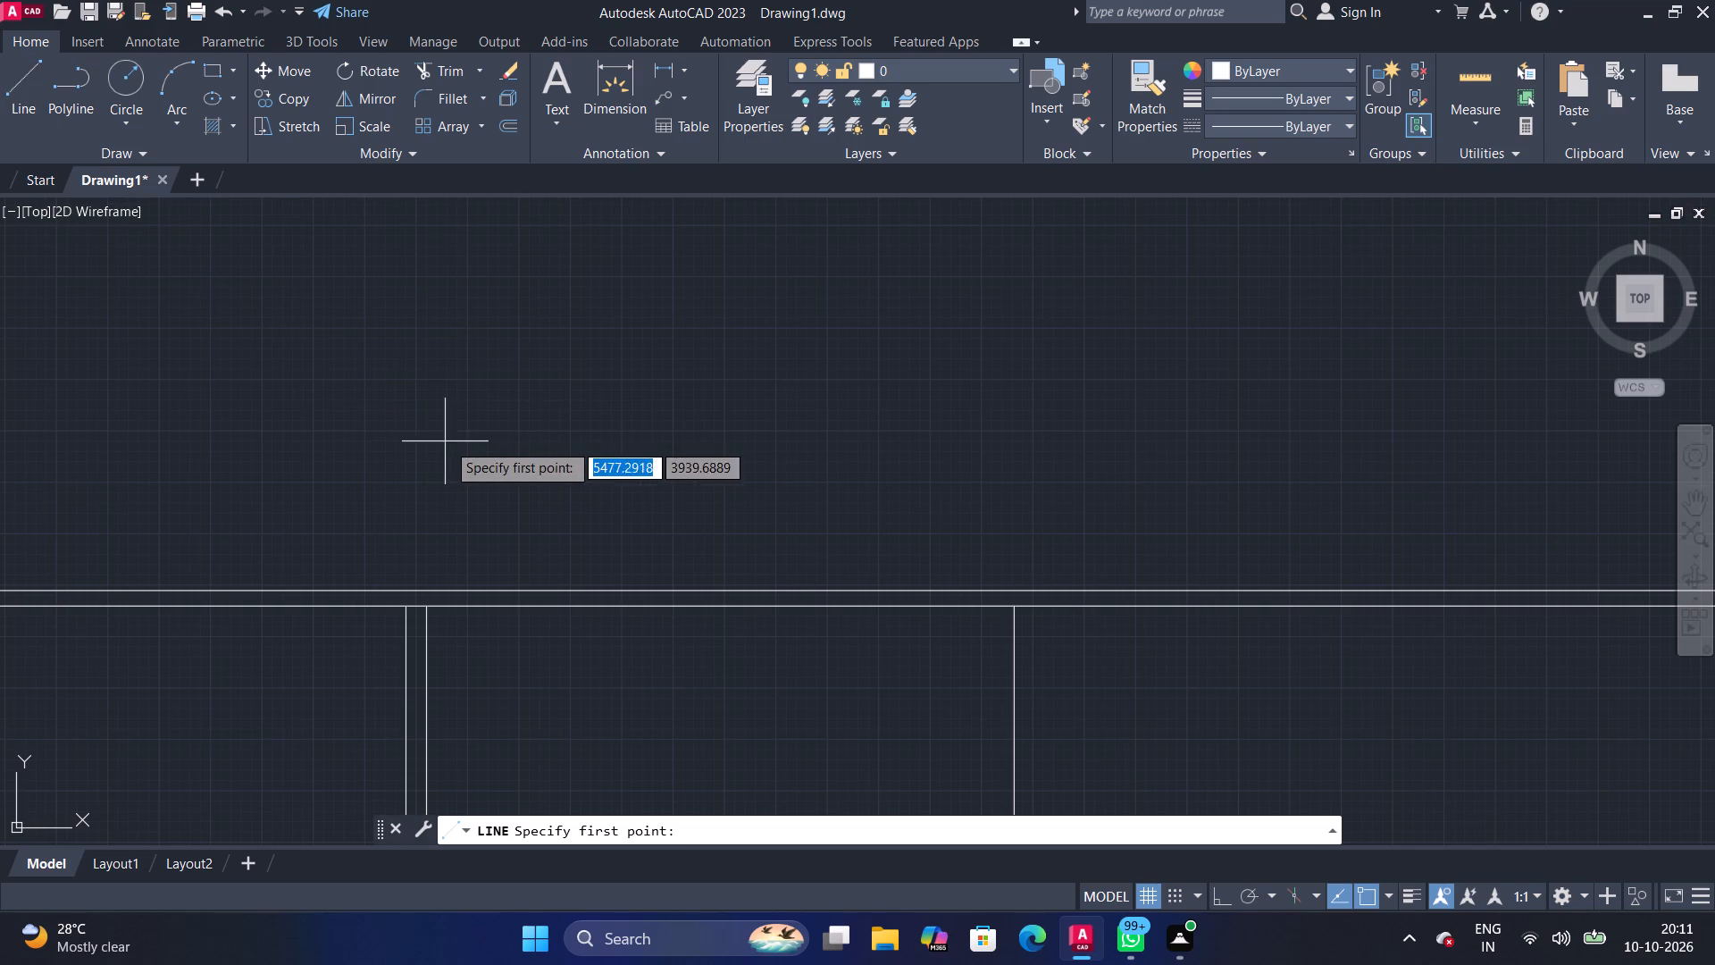
click(406, 589)
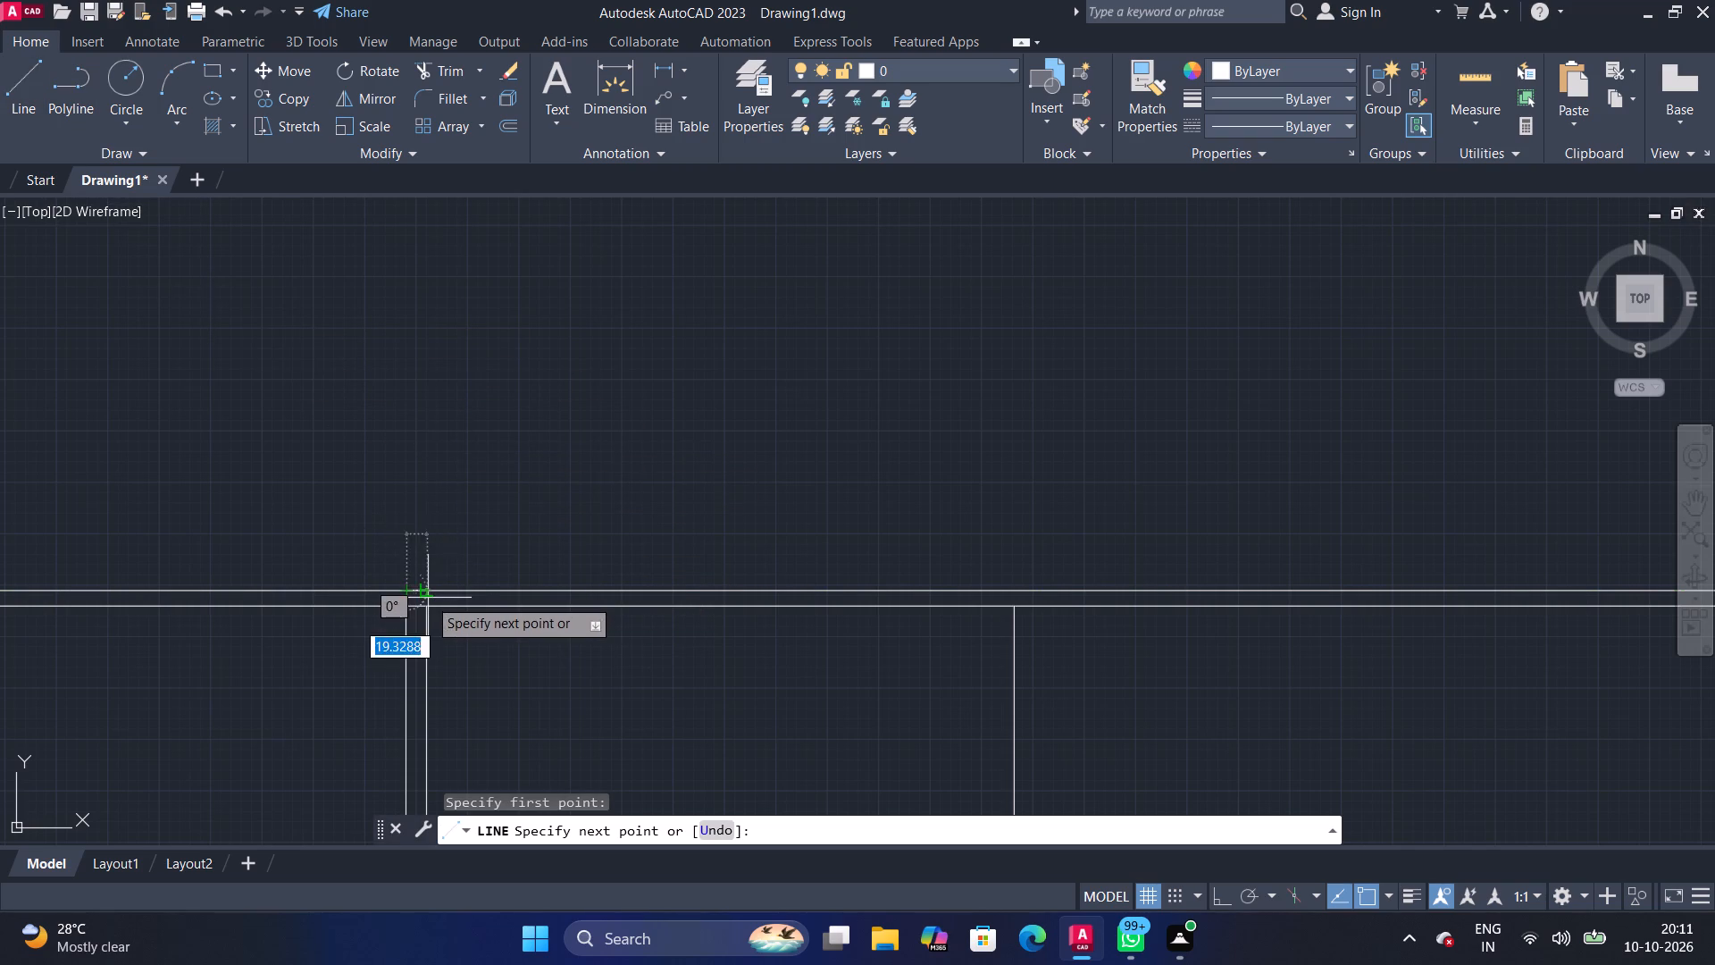
click(1218, 900)
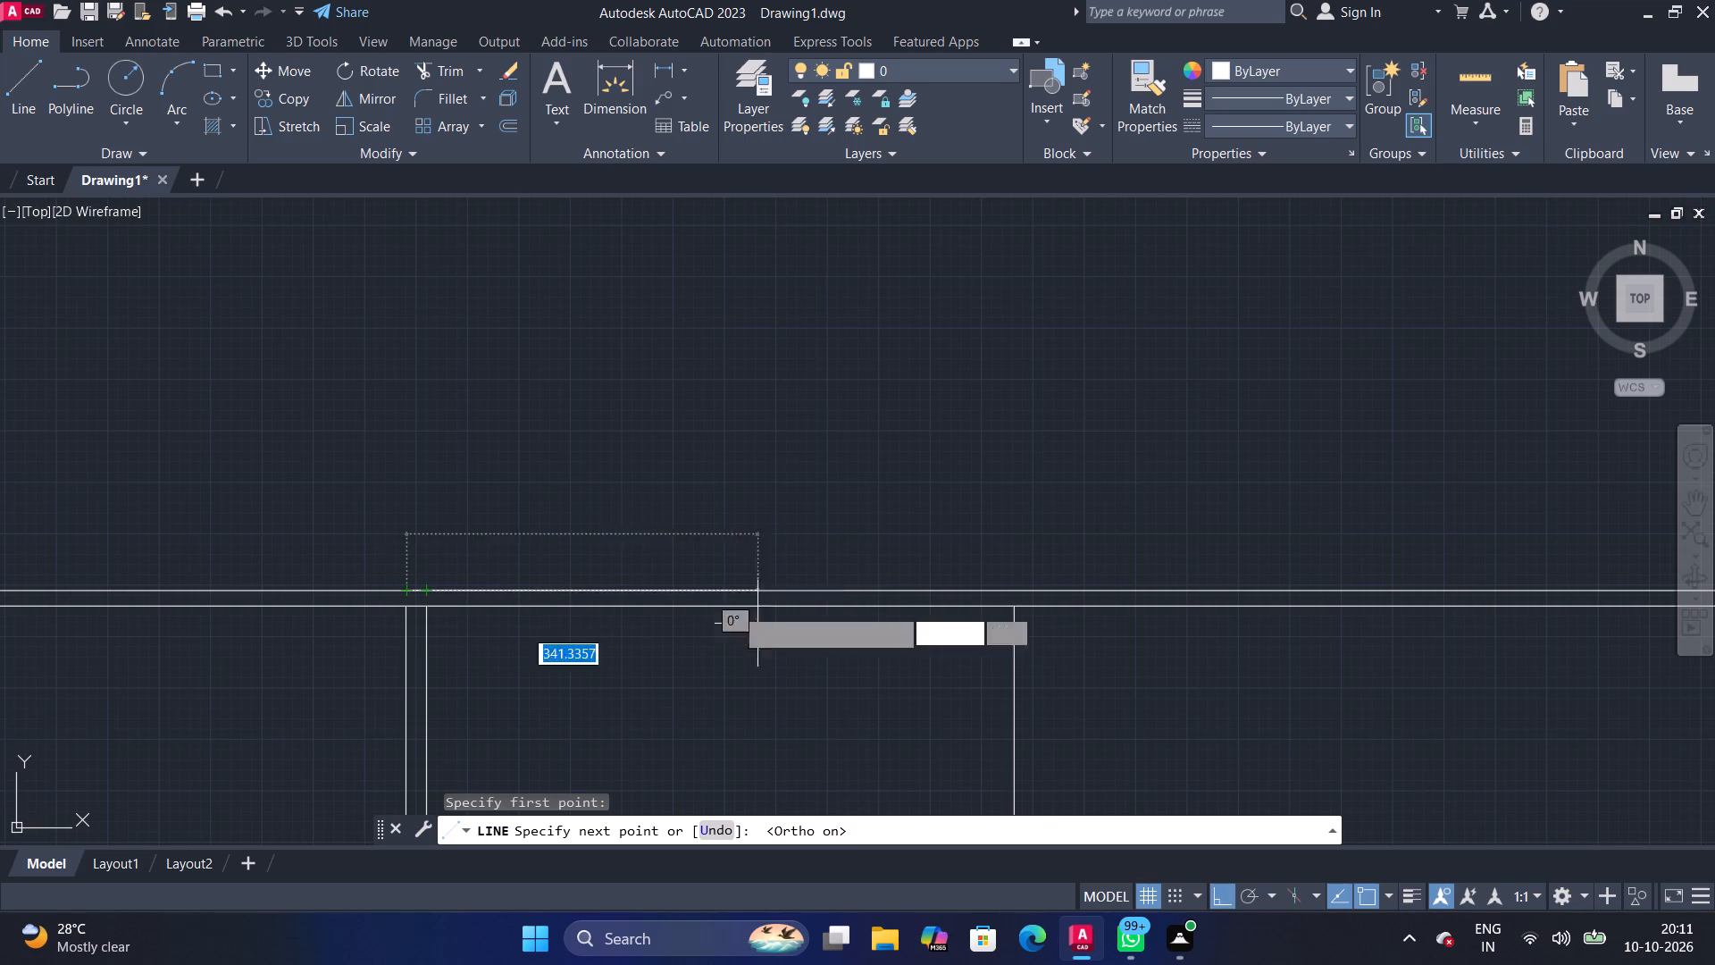
click(405, 559)
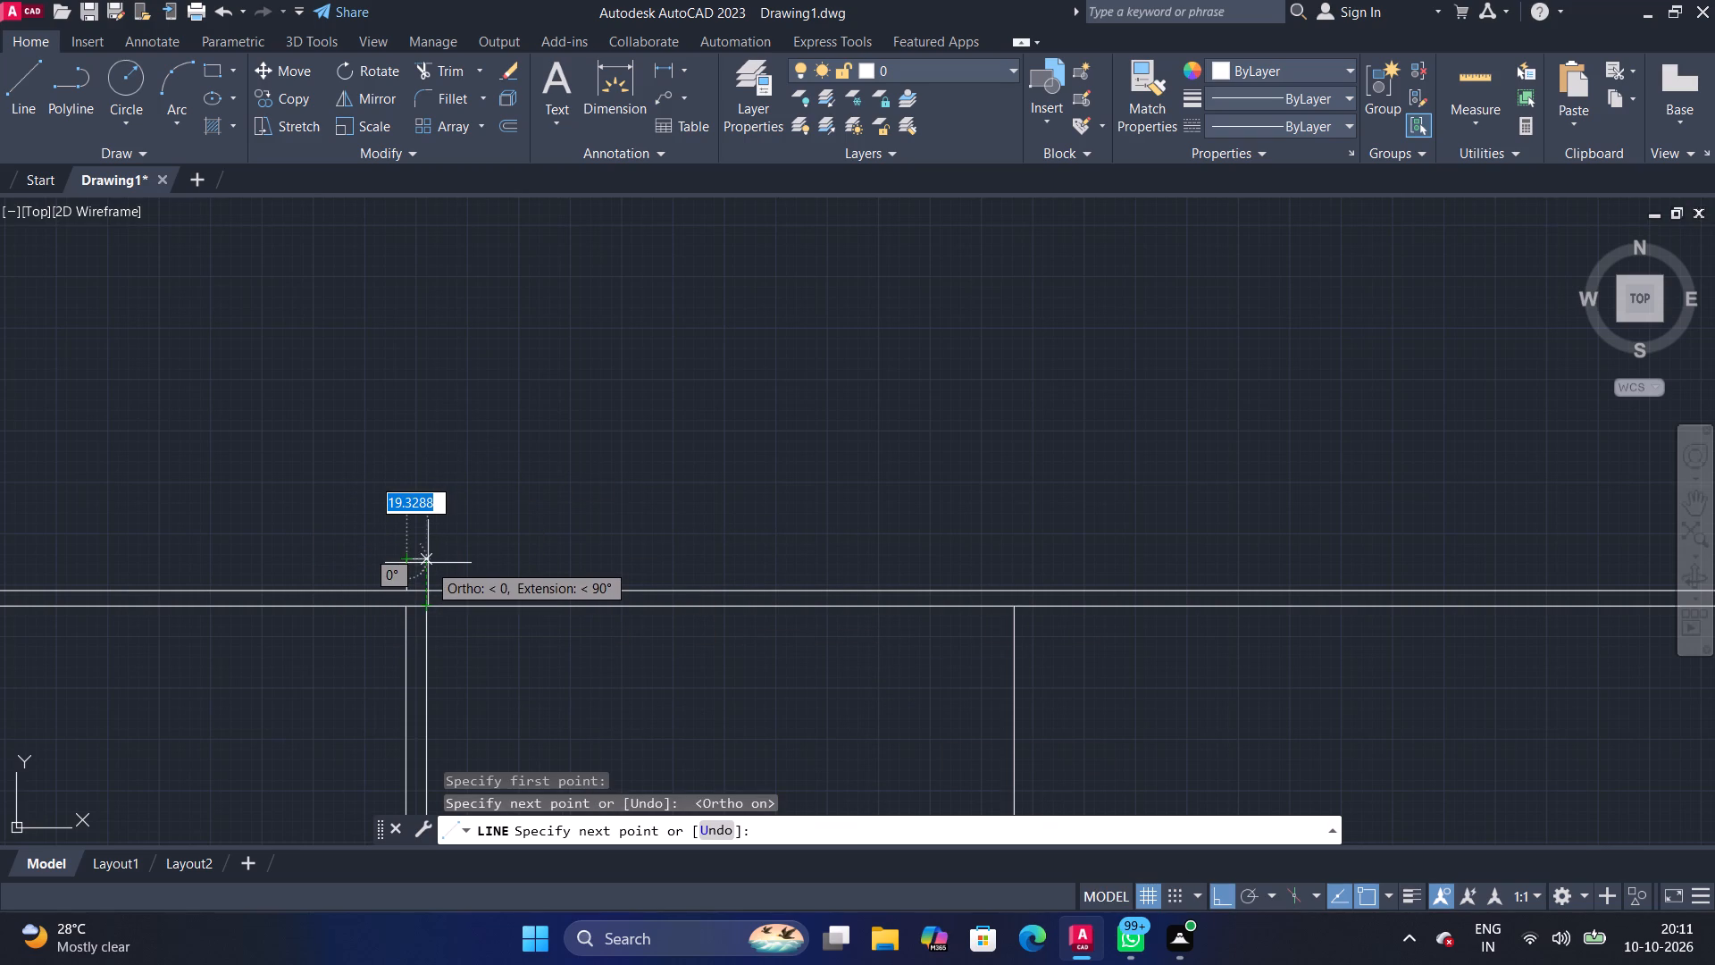
click(425, 562)
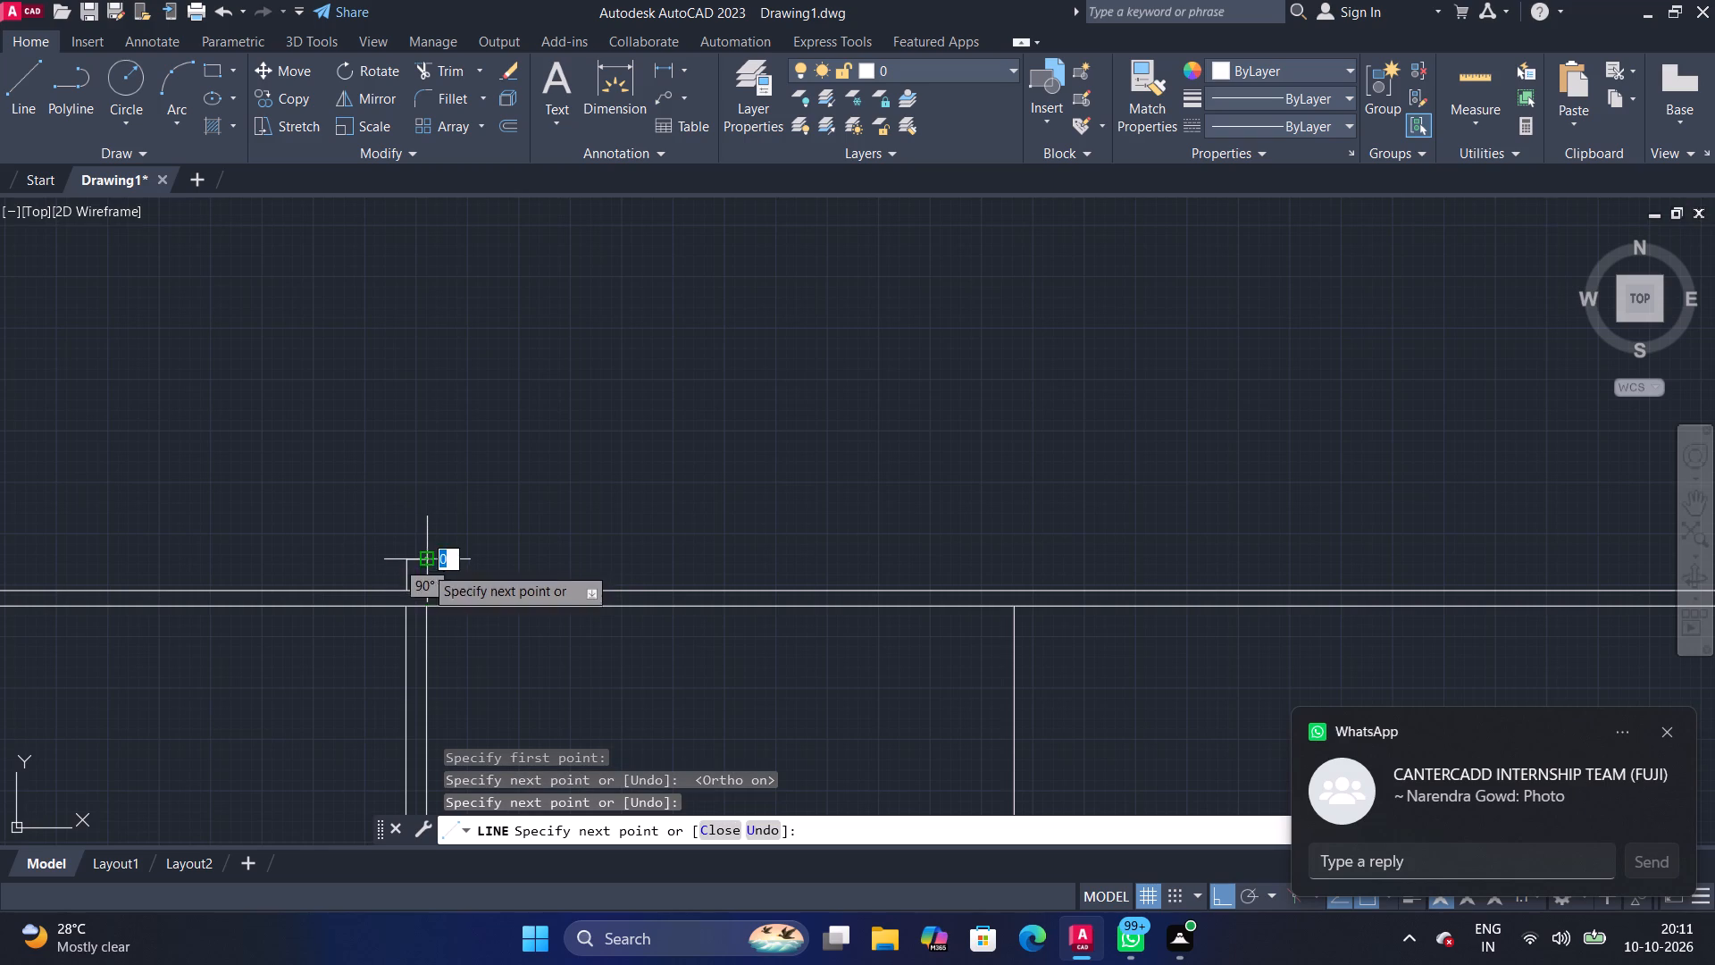
click(423, 594)
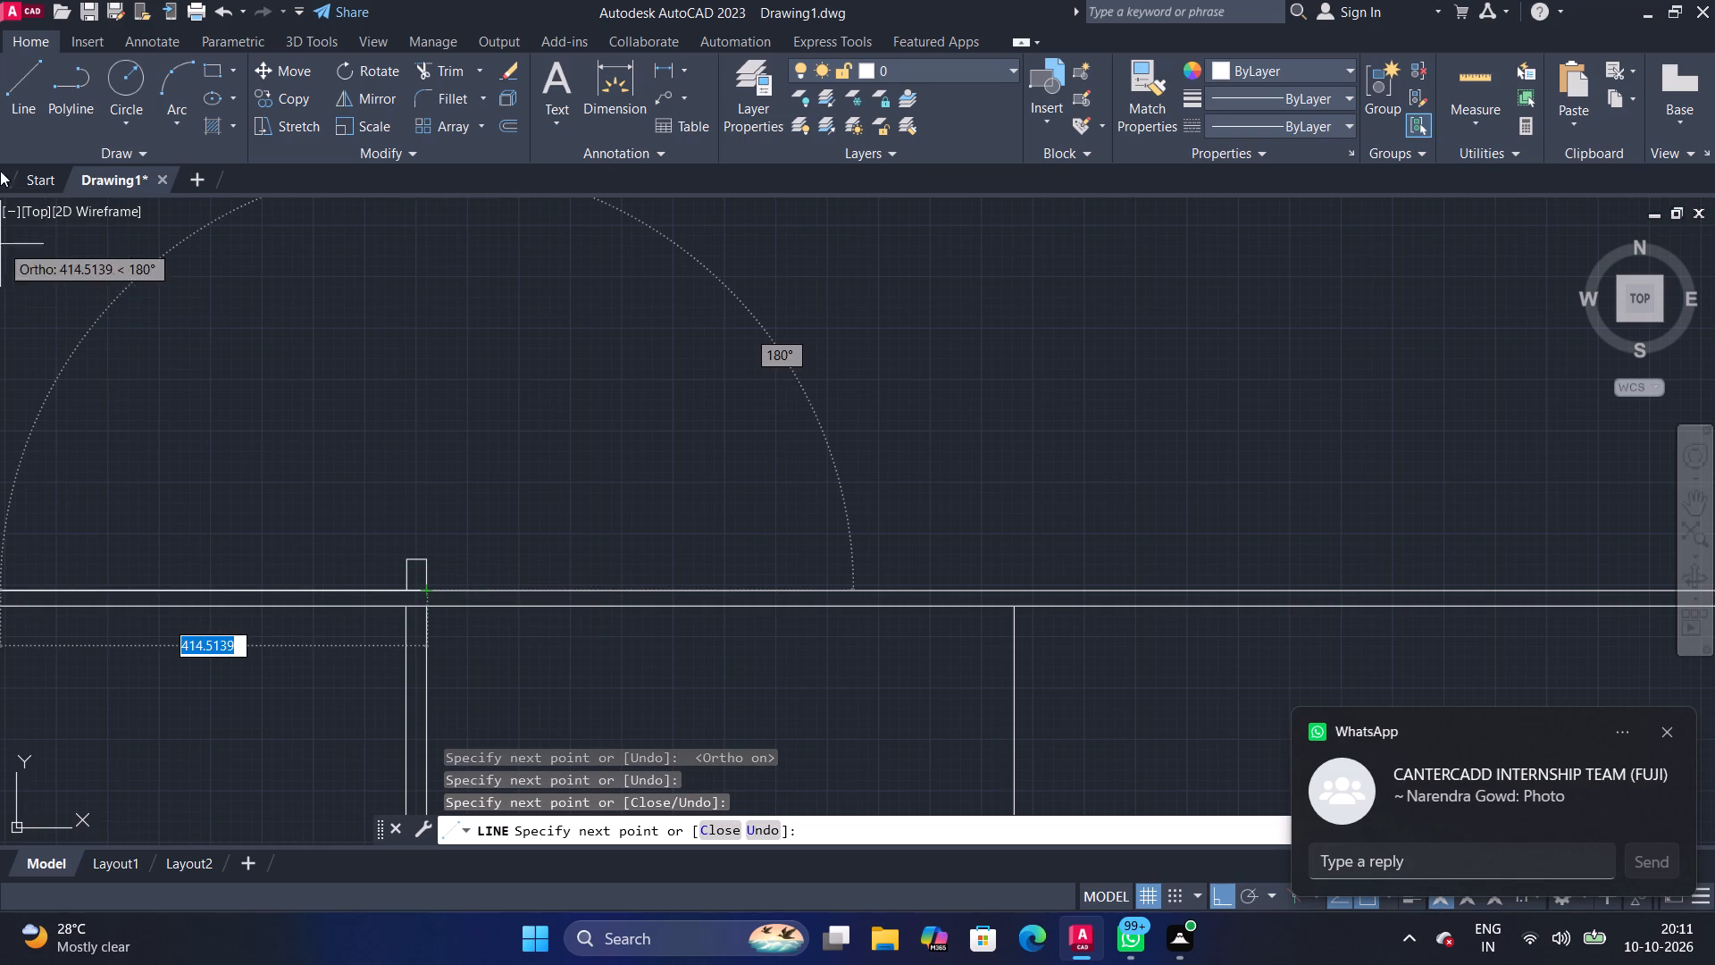
click(8, 88)
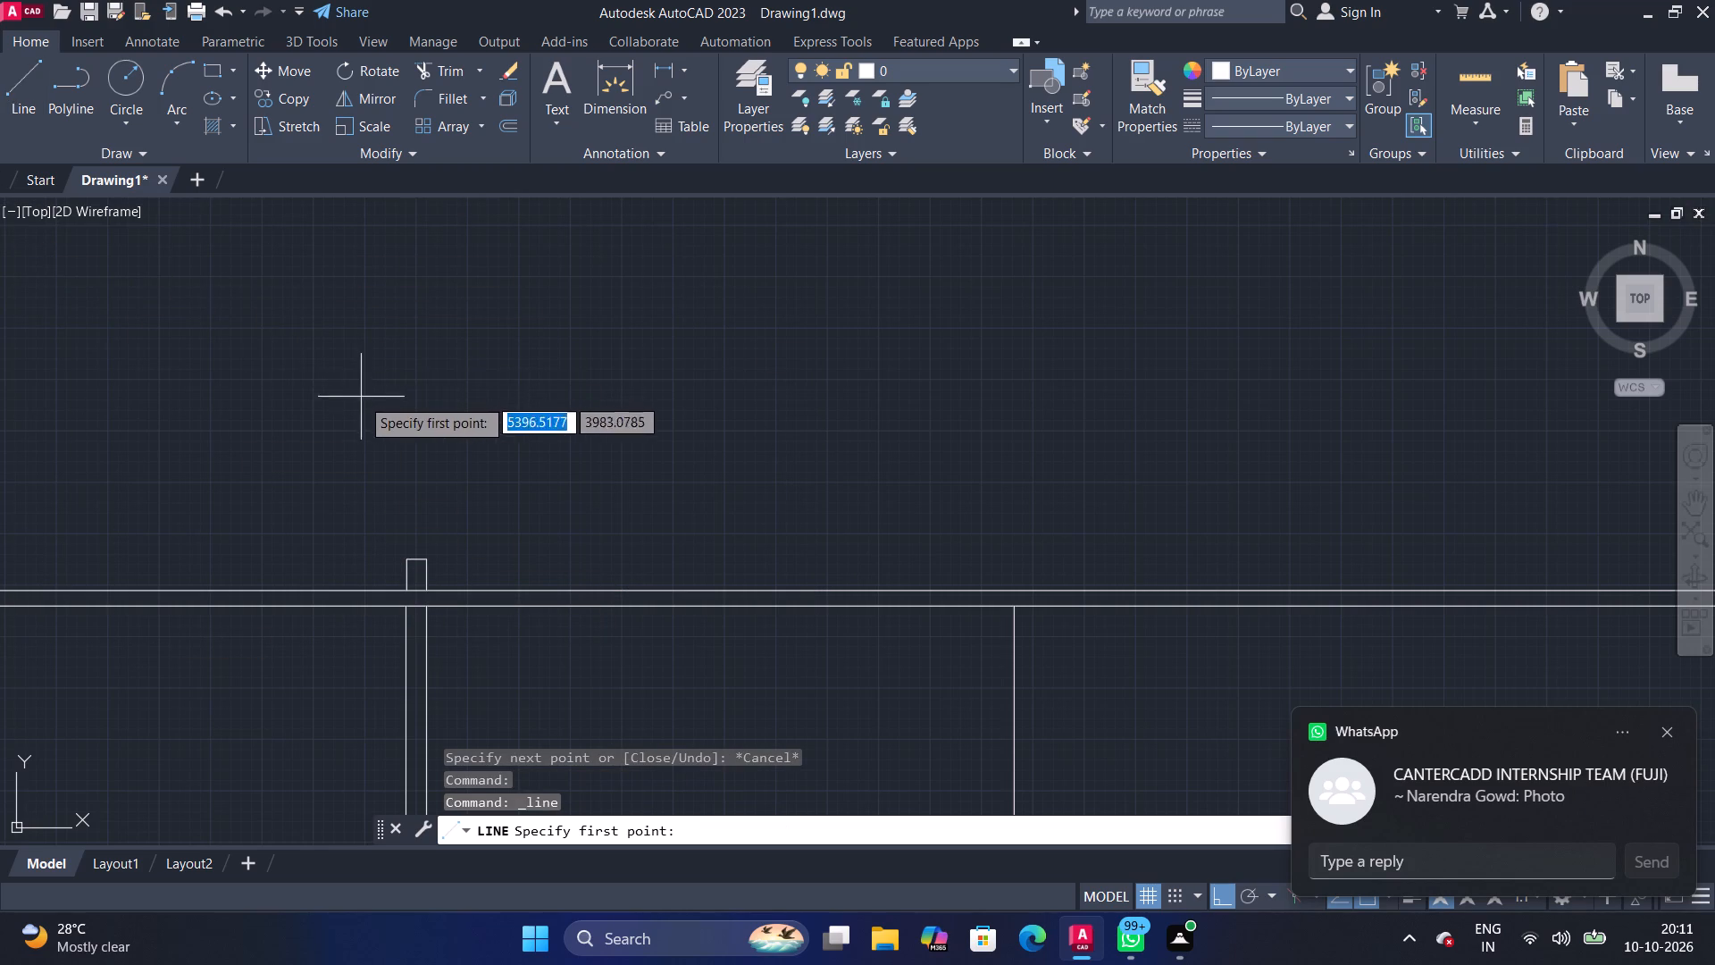
Draw a wider rectangle about 18 high resting on top of the small box, overhanging it on both sides.
click(209, 66)
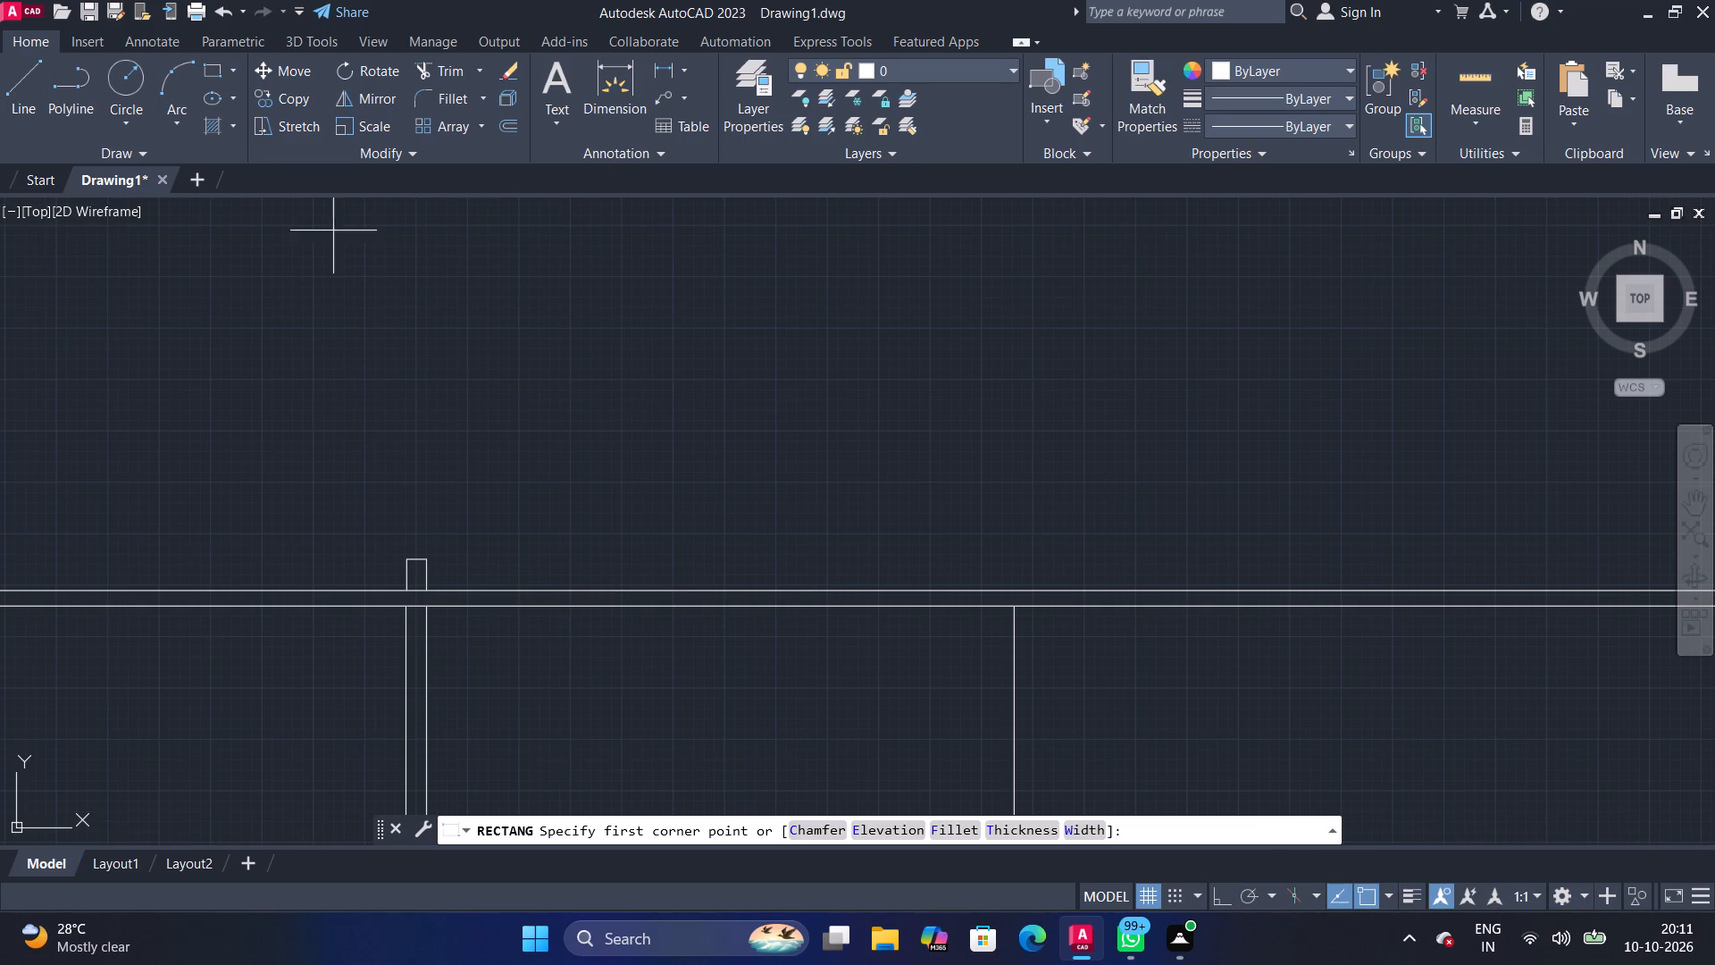
scroll(430, 452, up, 1)
middle_drag(379, 539, 392, 422)
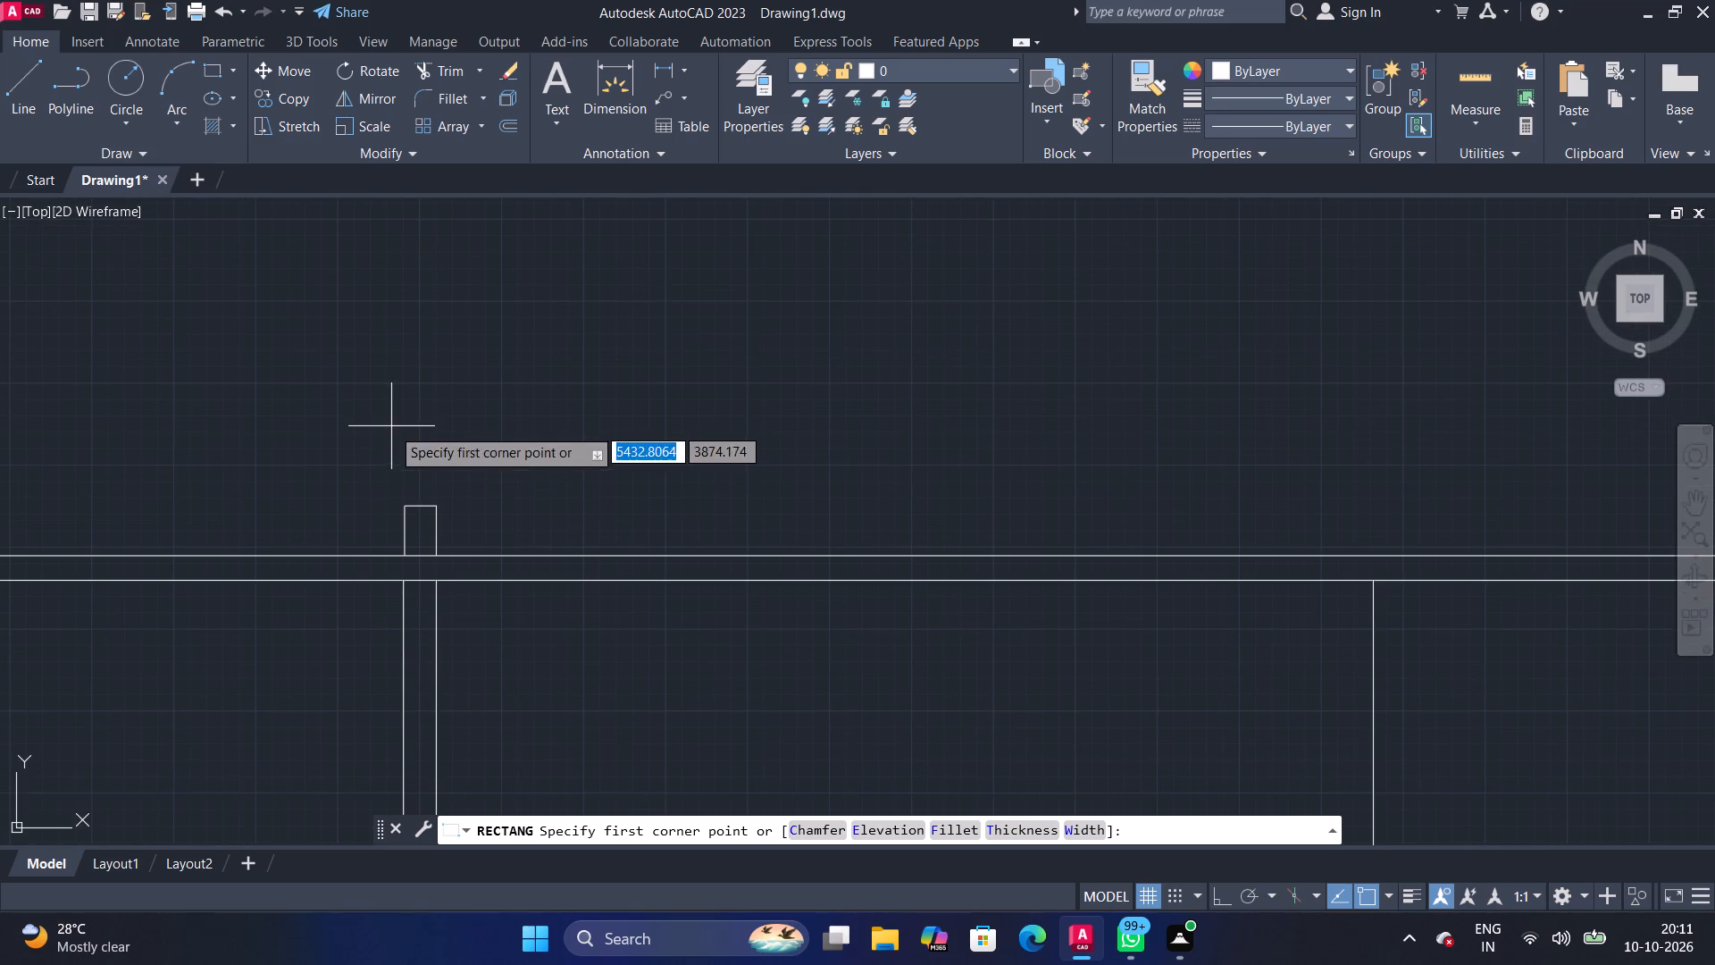
click(383, 476)
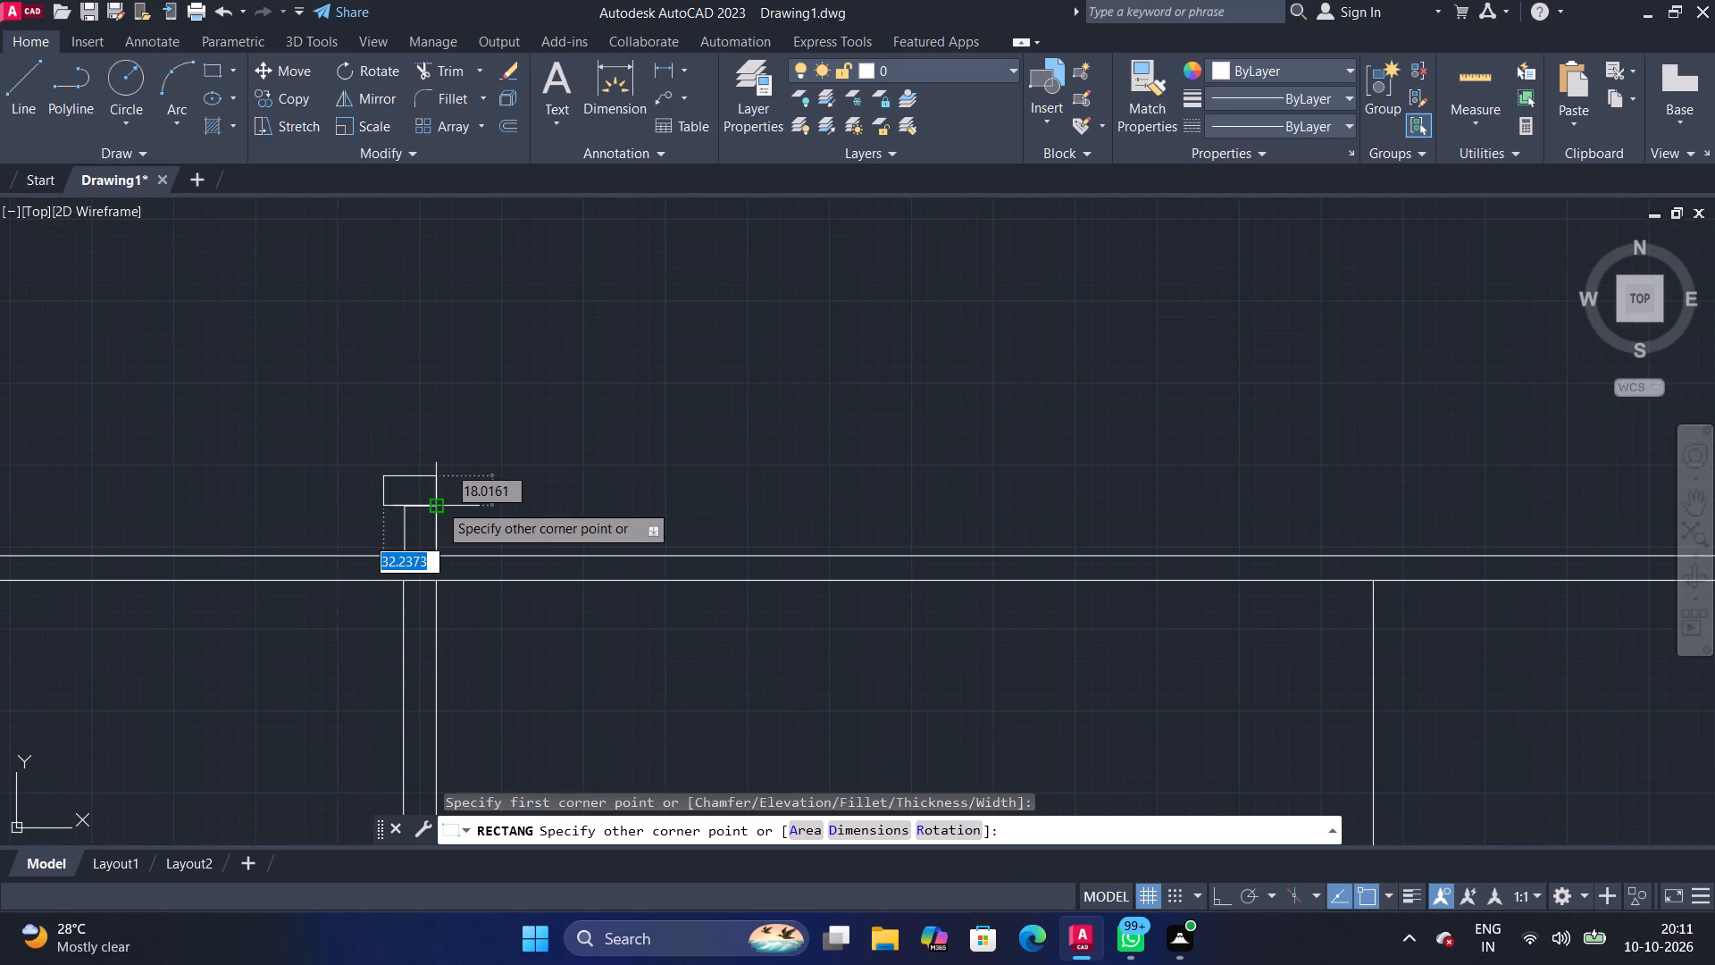
click(459, 514)
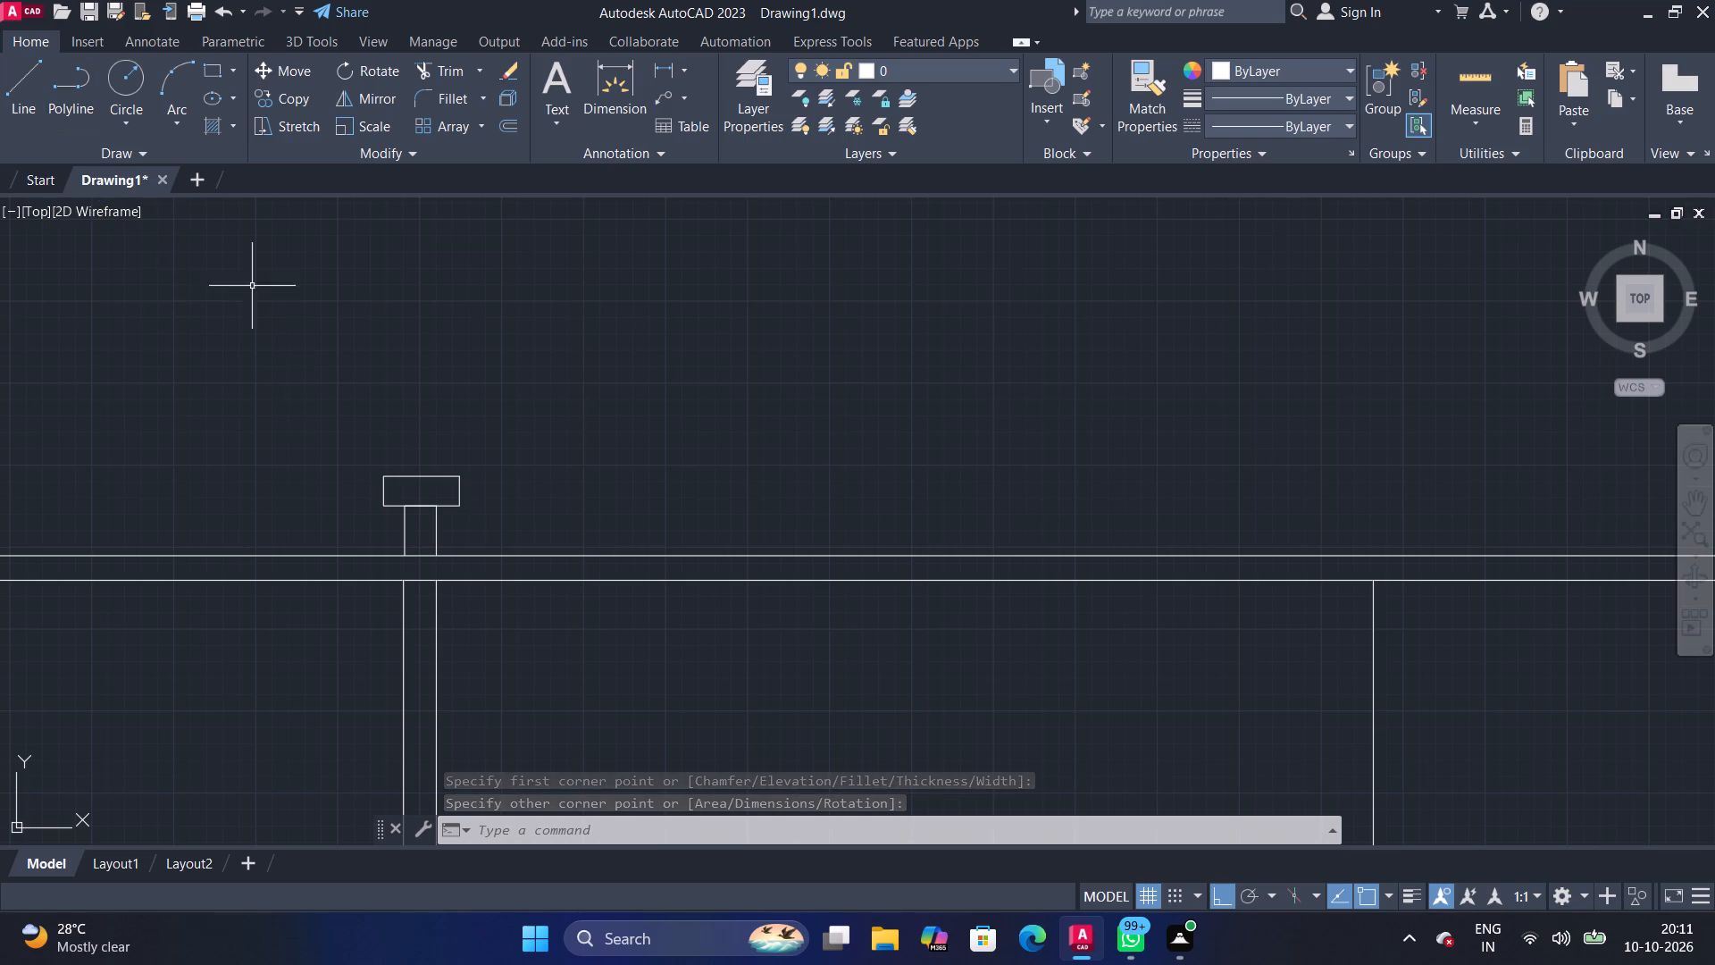
Draw a three-sided box outline about 19 wide and 27 high on the rectangle's top edge, aligned with the box below.
click(11, 66)
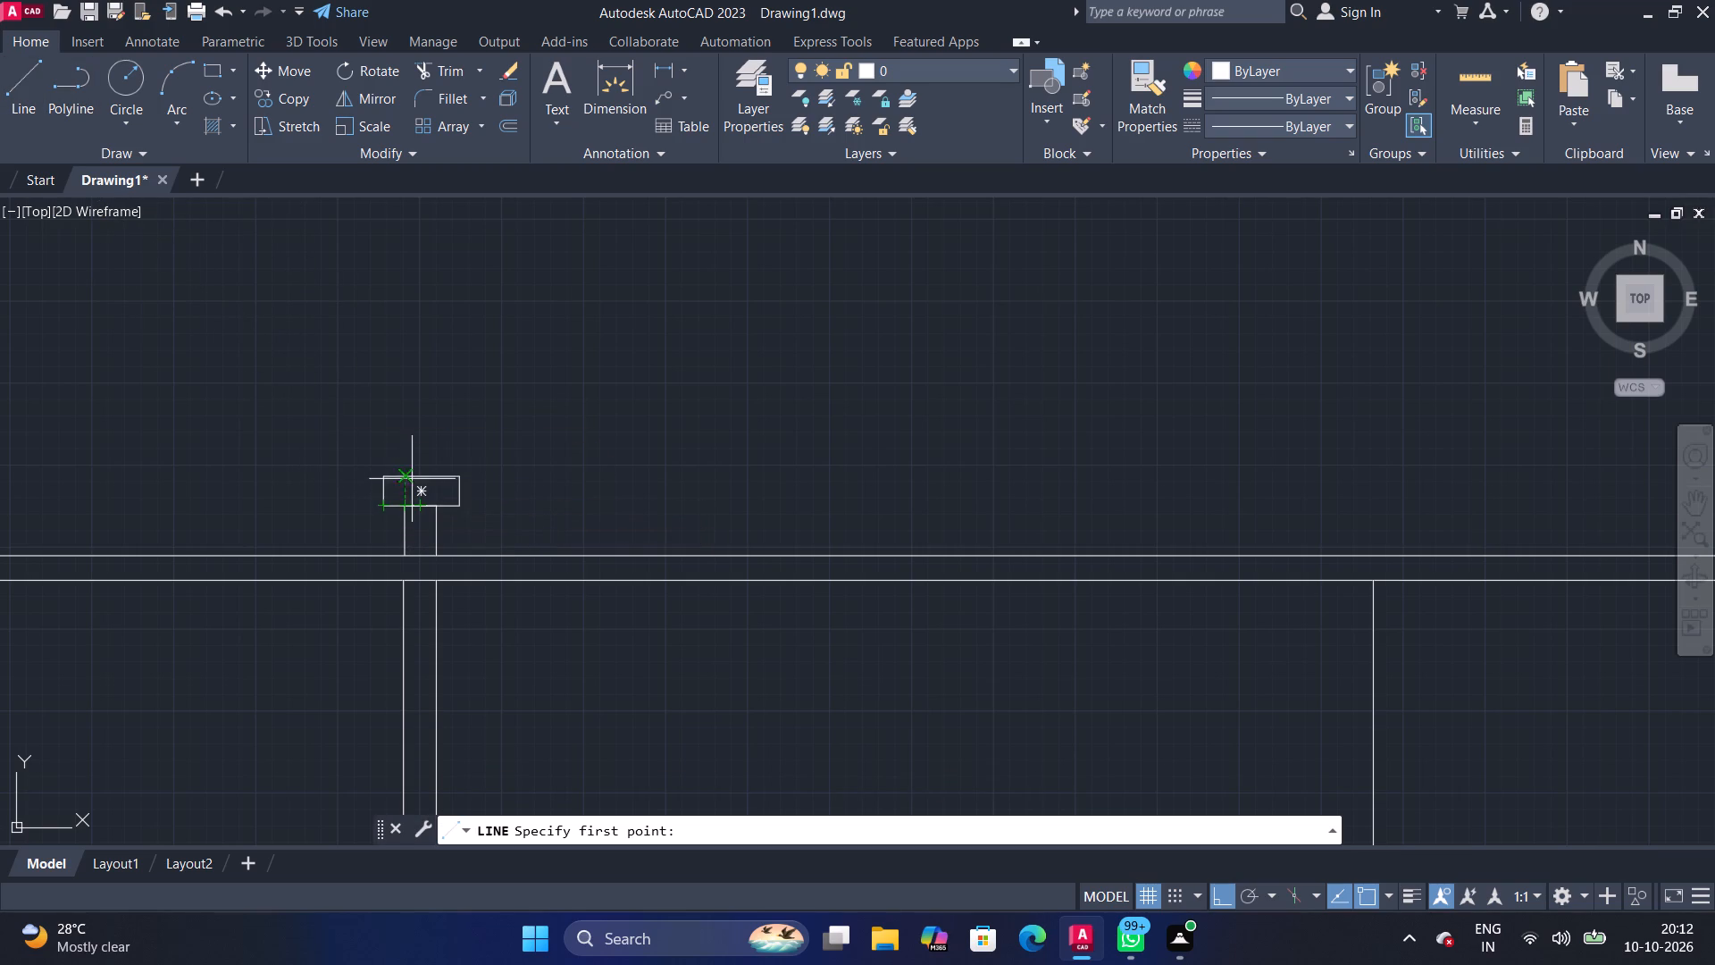
click(409, 470)
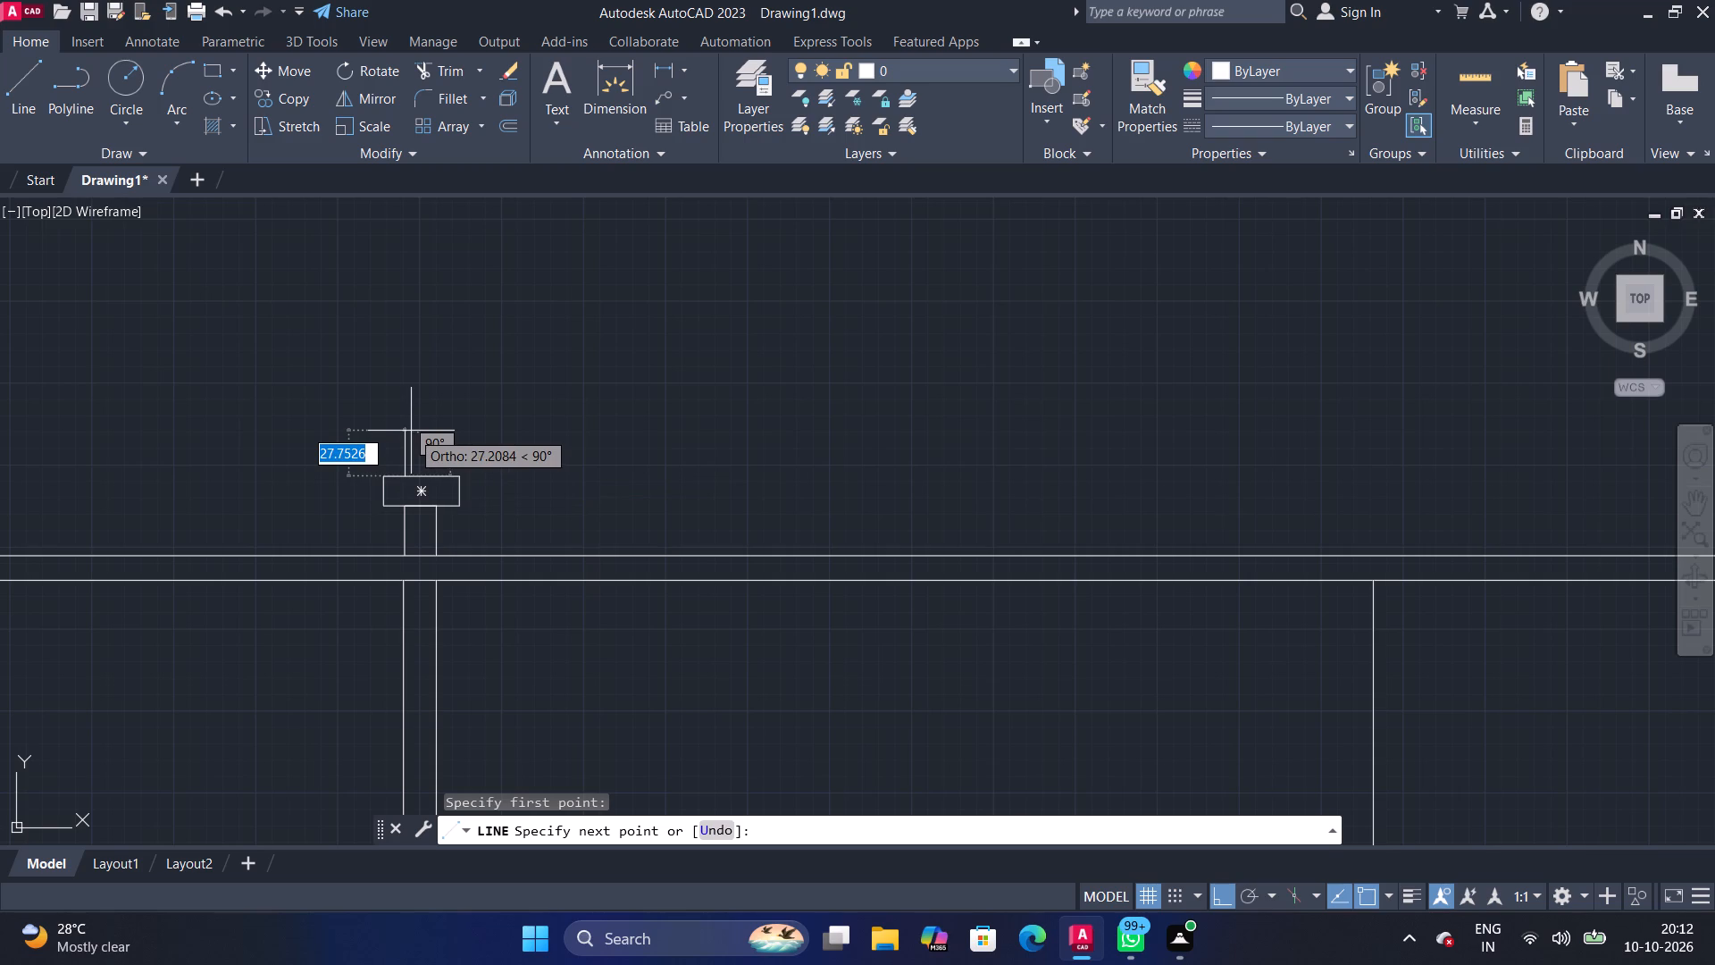
click(411, 431)
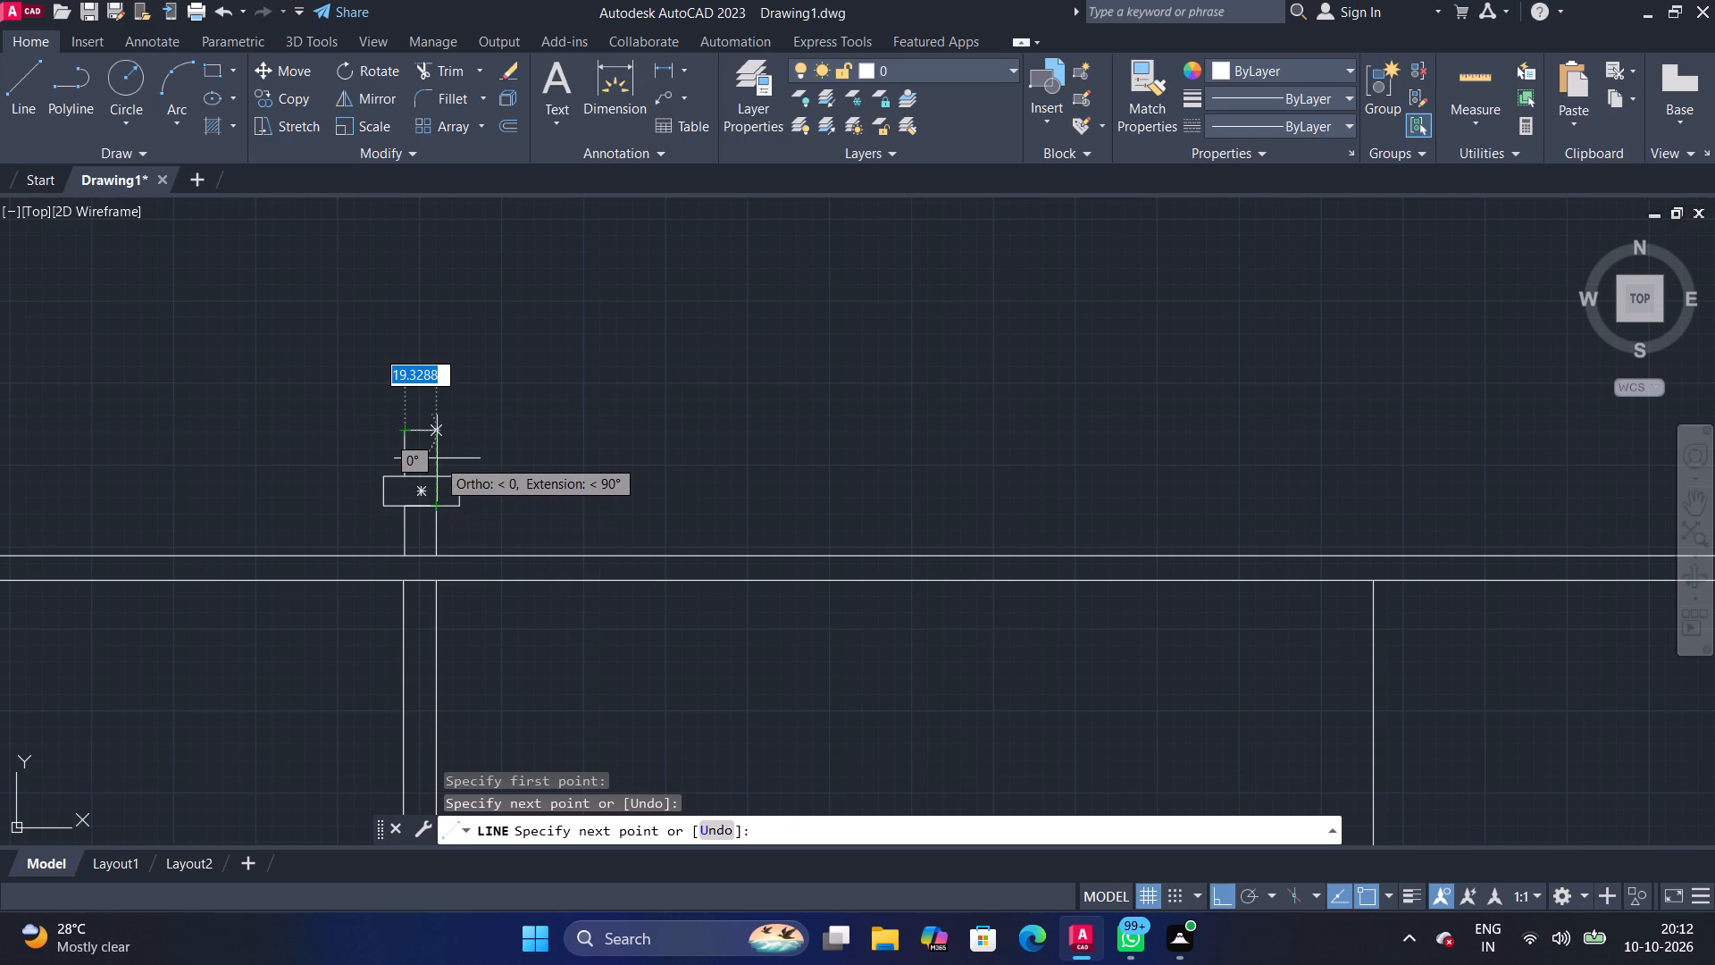
click(437, 458)
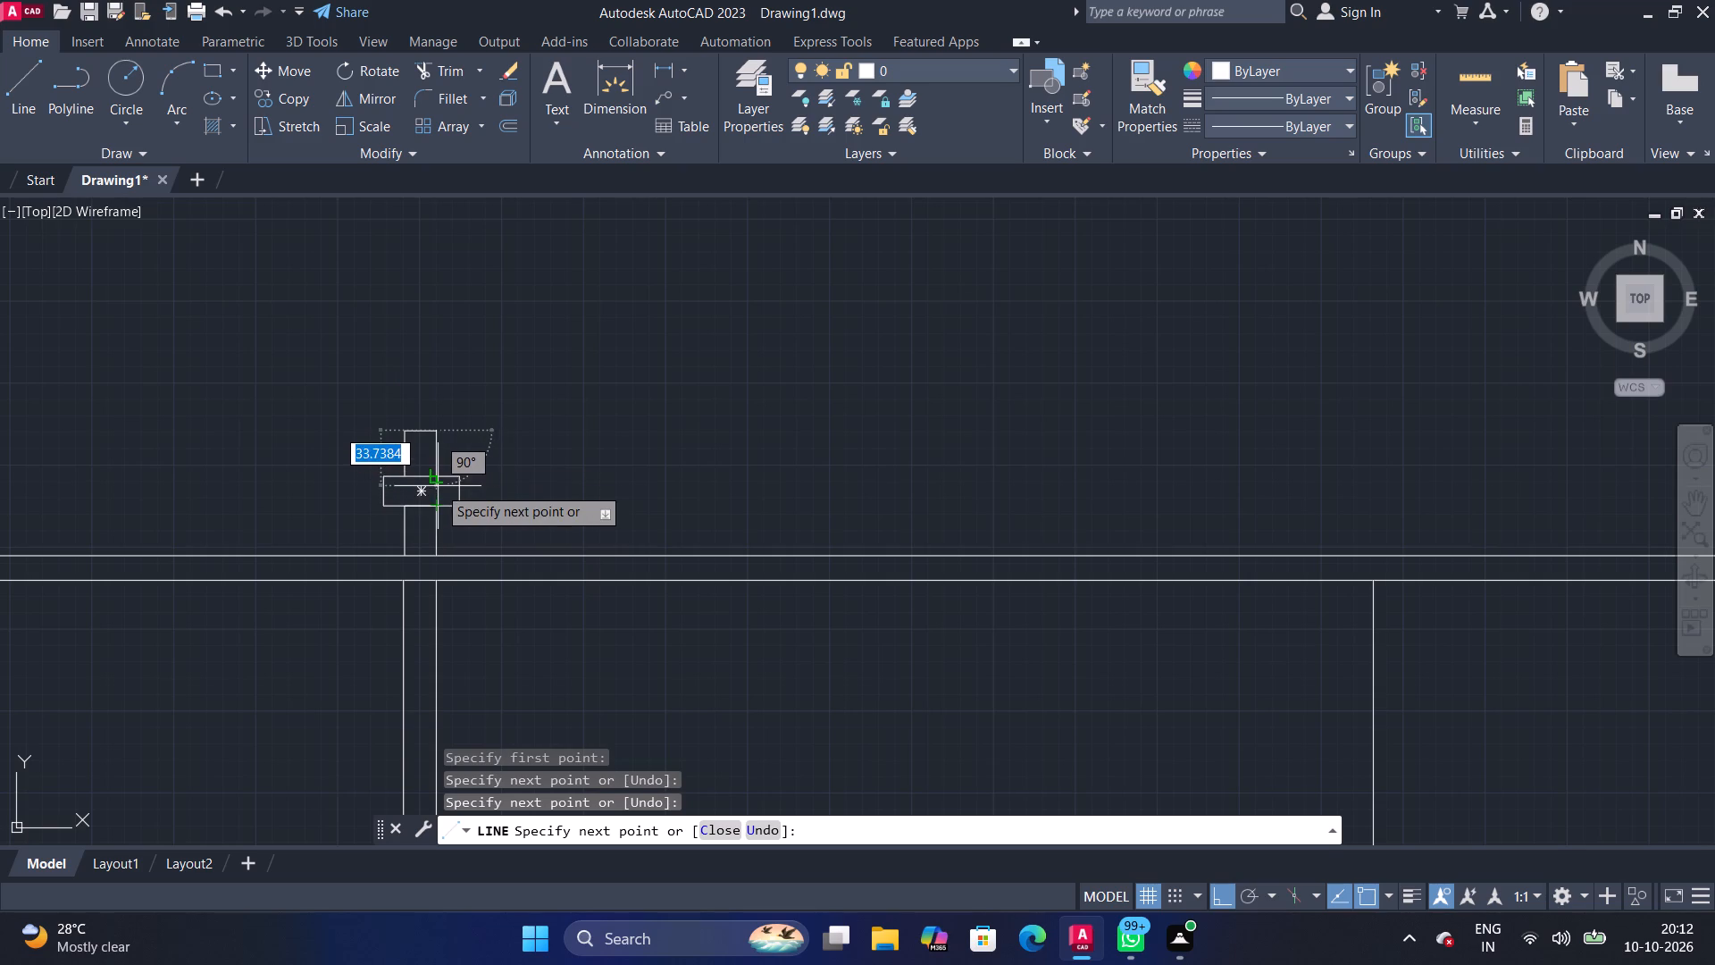
click(439, 478)
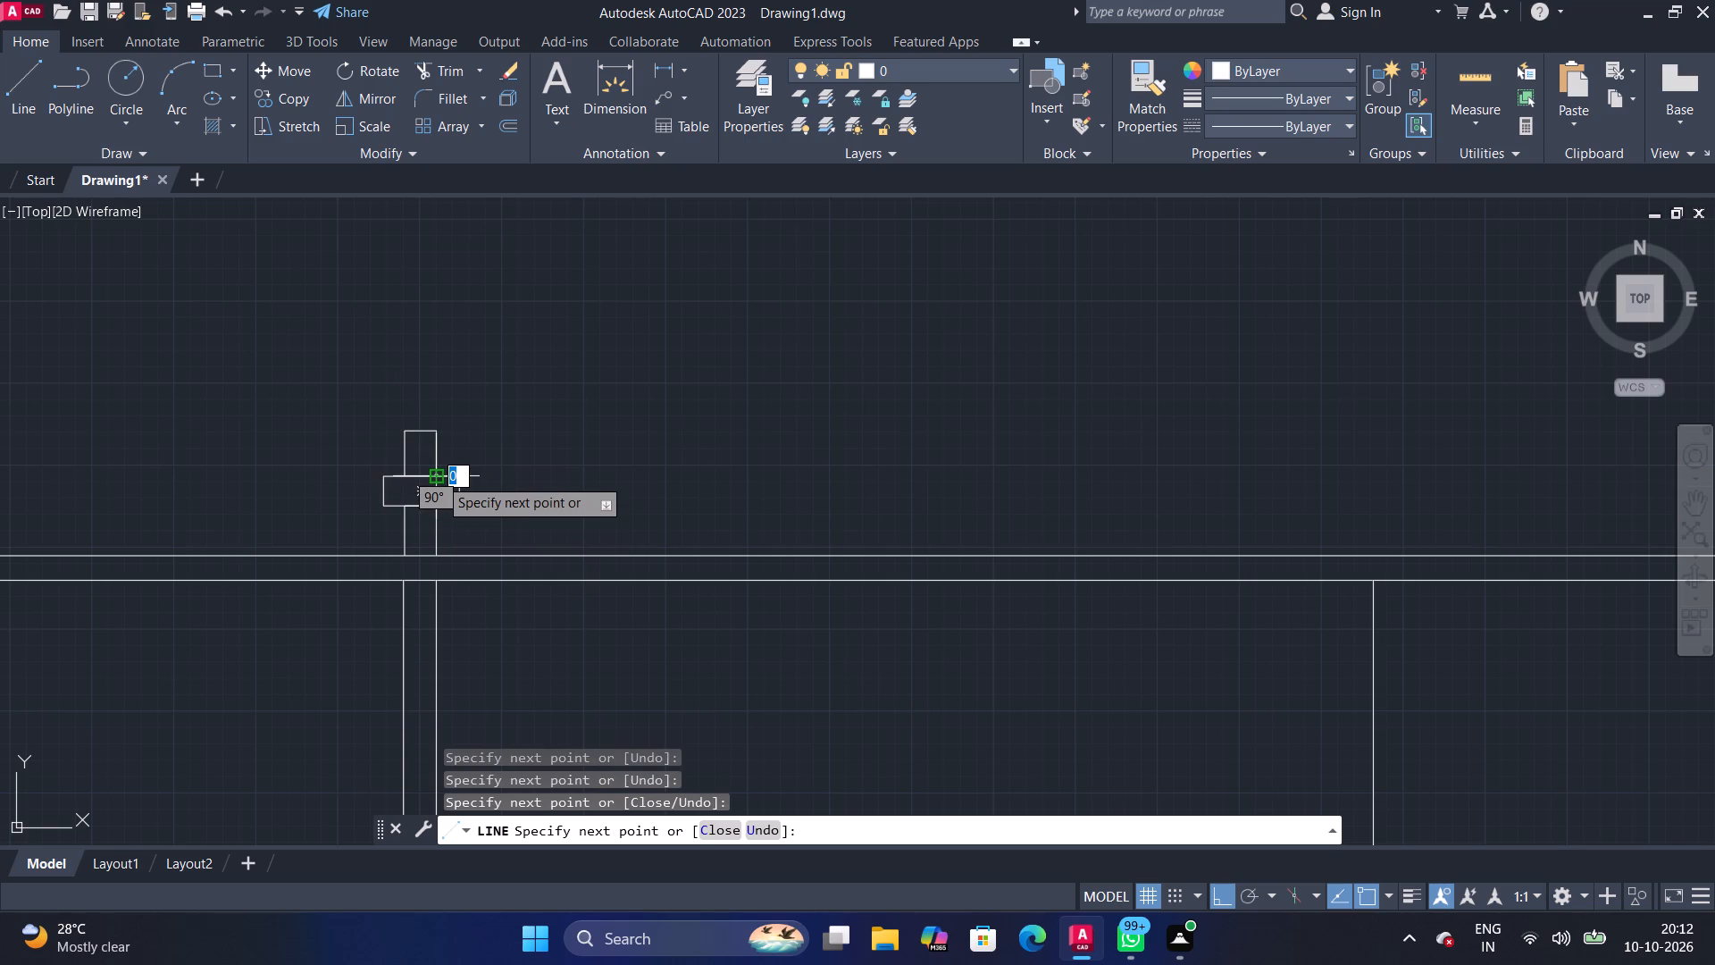
key(Escape)
Review the whole kitchen elevation, examining the space between the upper compartments and the countertop and the area around the oven.
scroll(531, 585, down, 2)
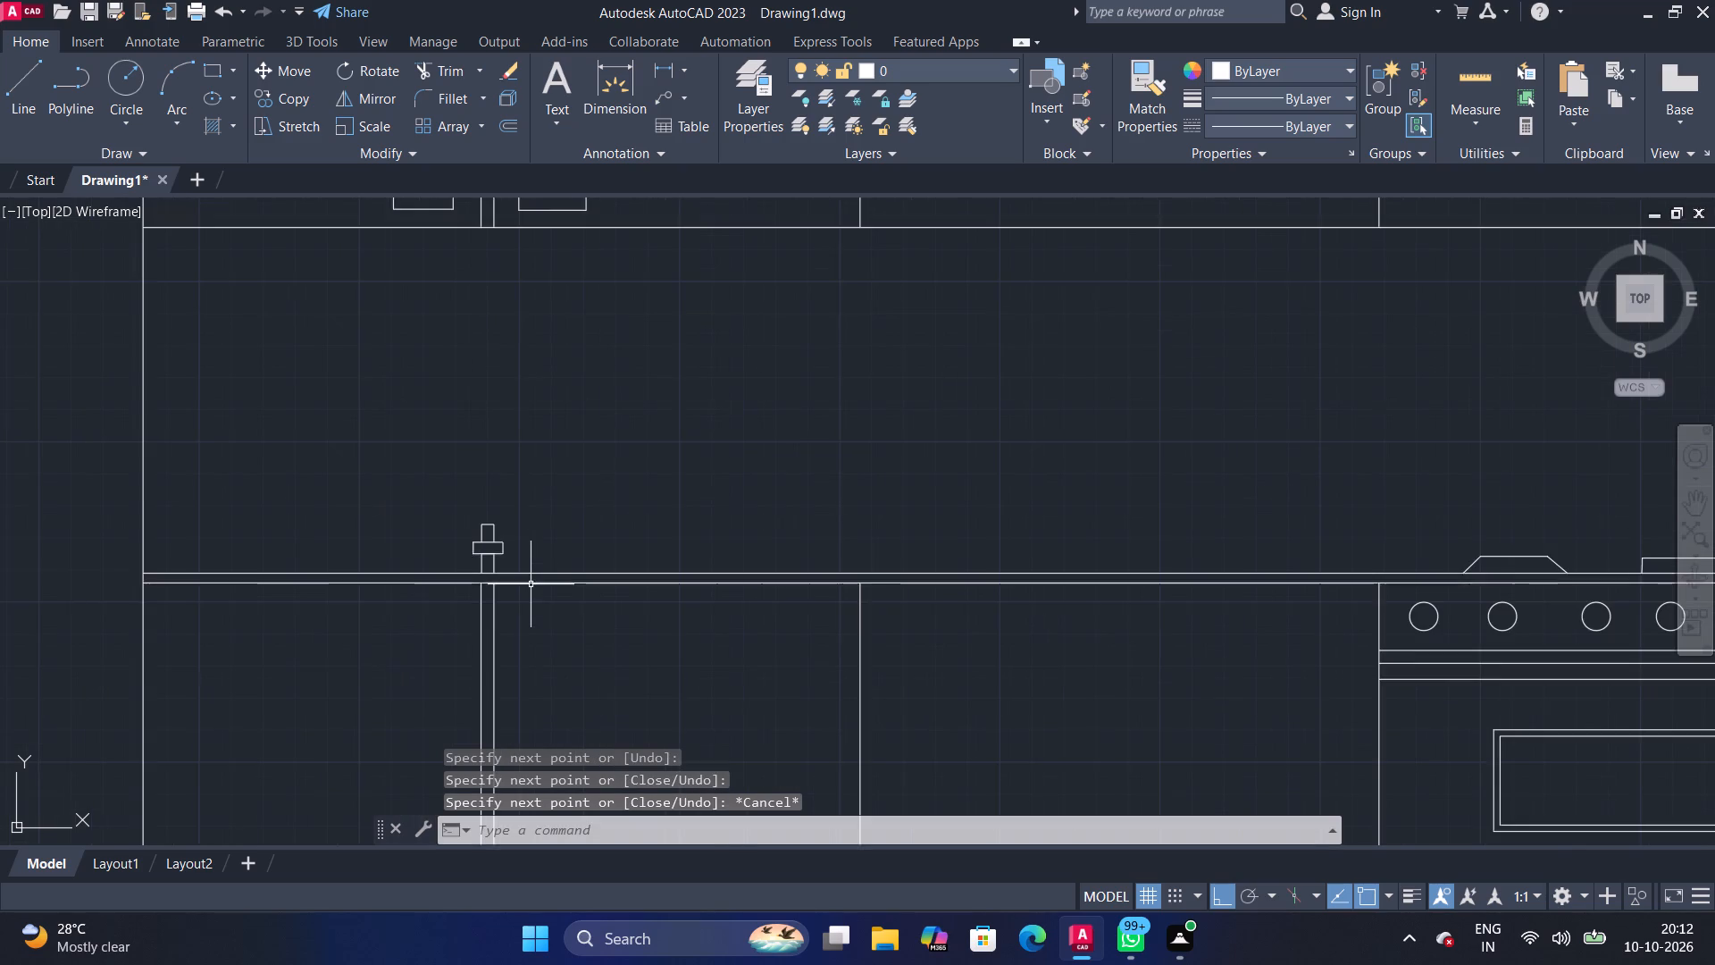
scroll(613, 615, down, 1)
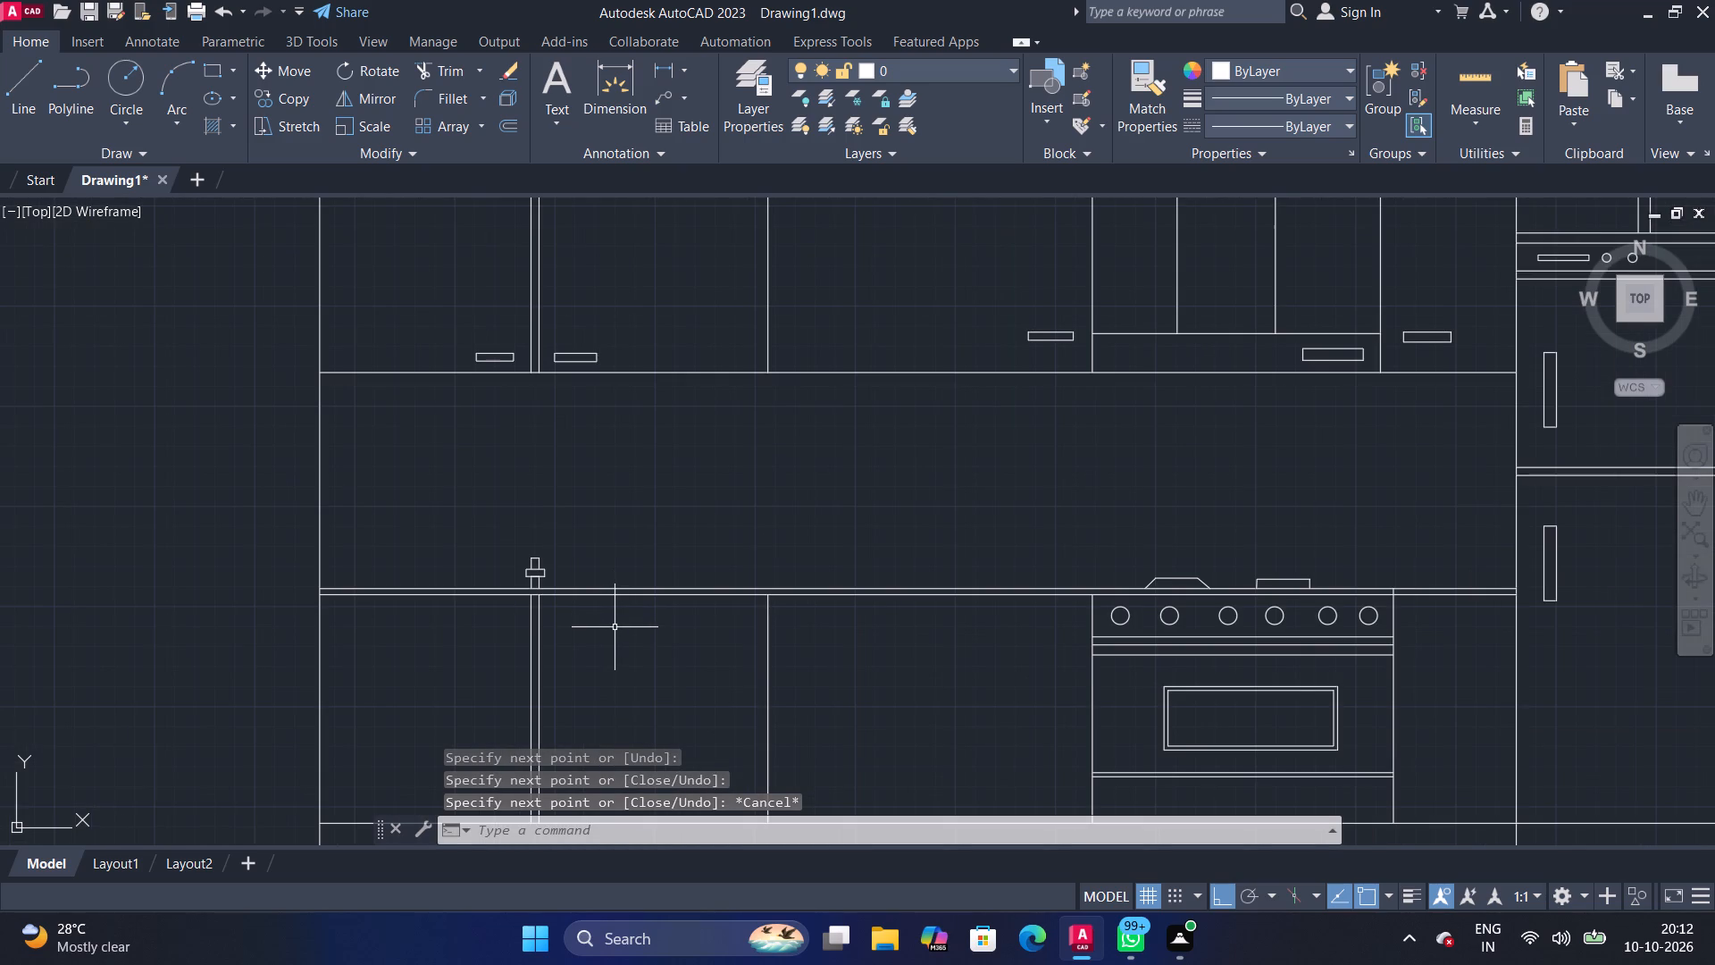
scroll(615, 625, down, 2)
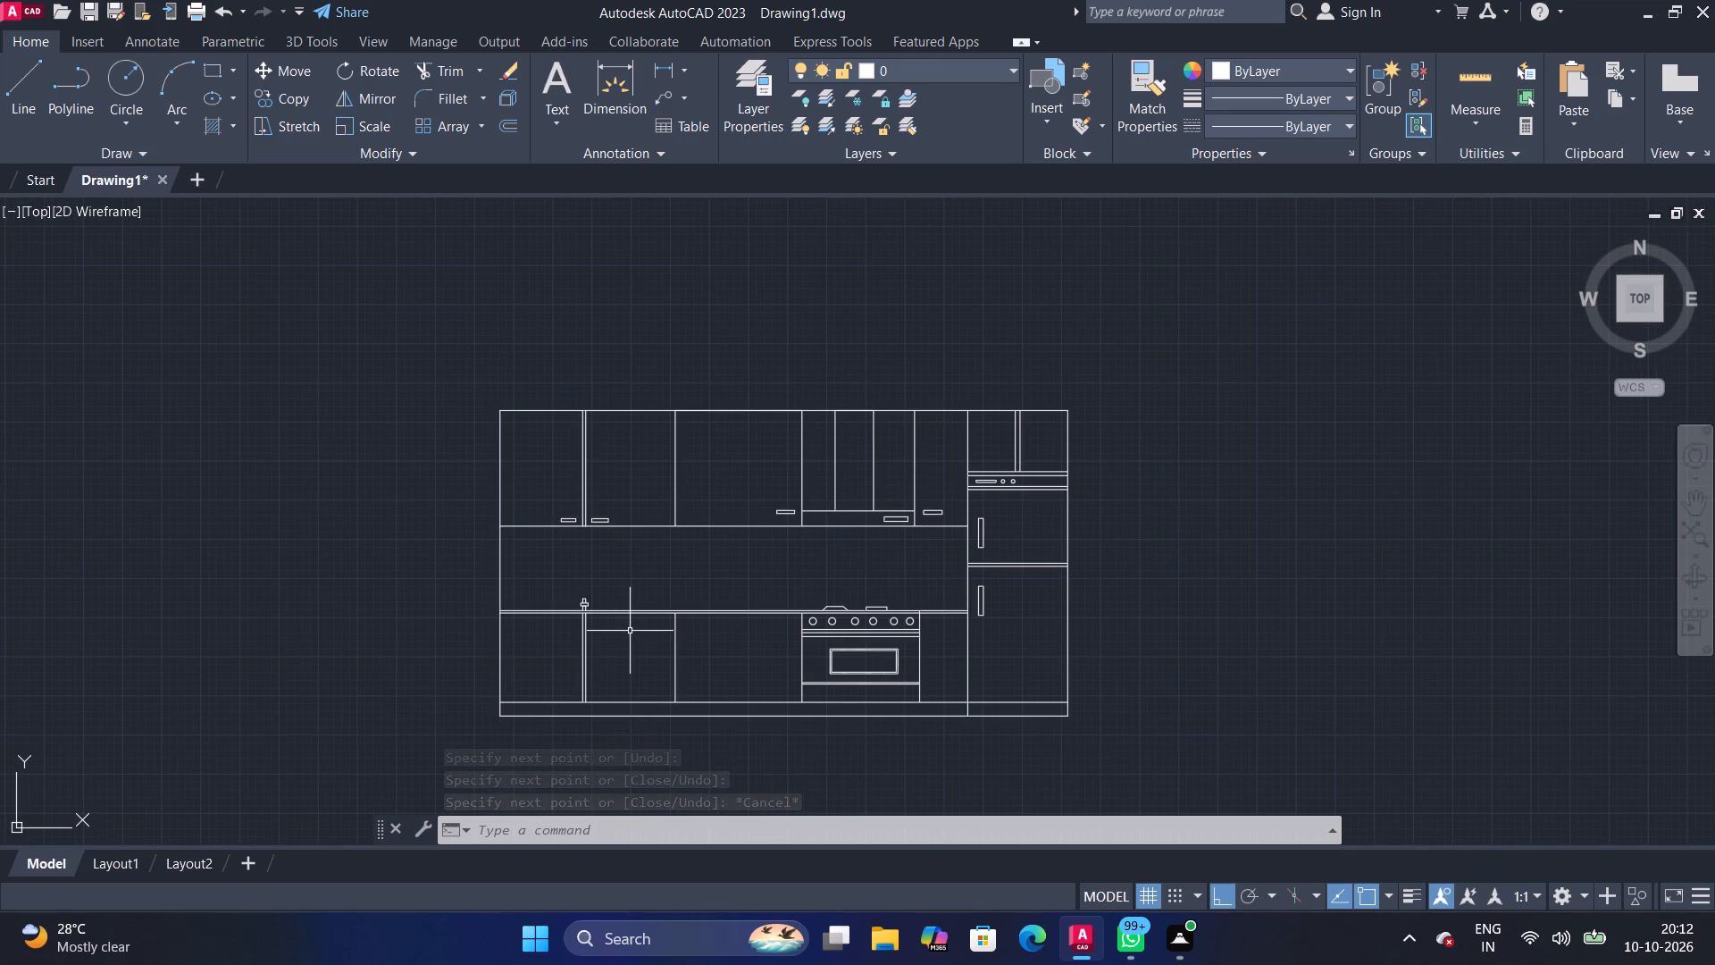
scroll(699, 629, up, 1)
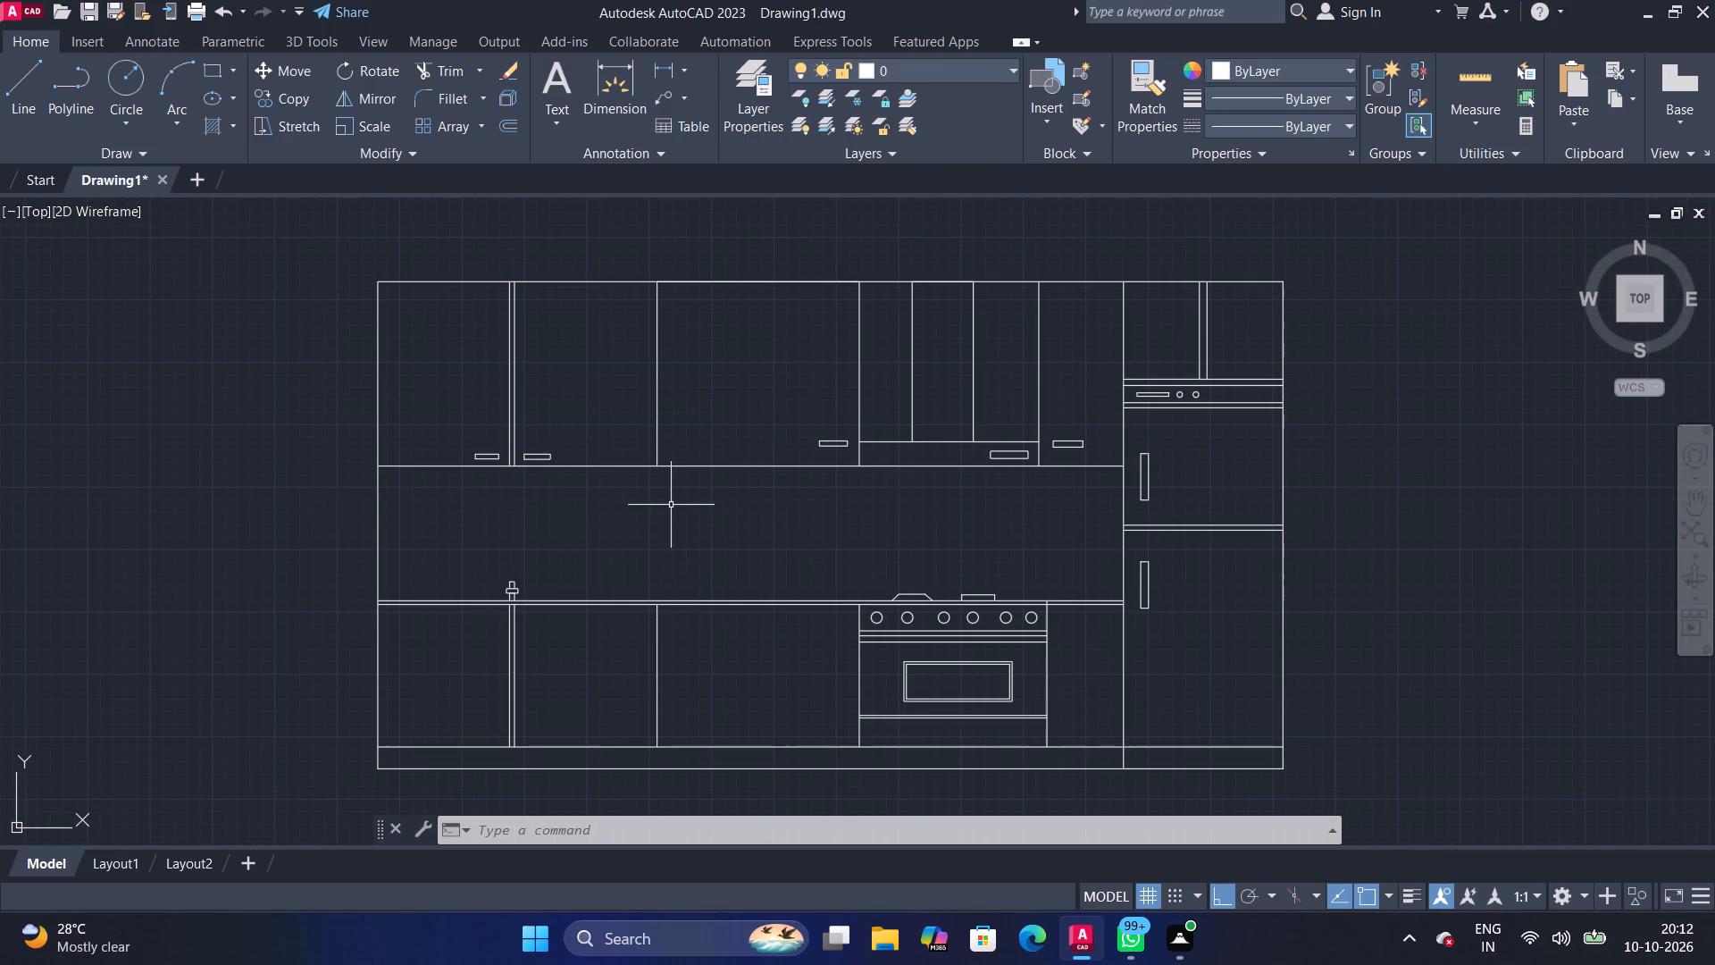
middle_drag(671, 505, 615, 427)
middle_drag(616, 437, 619, 461)
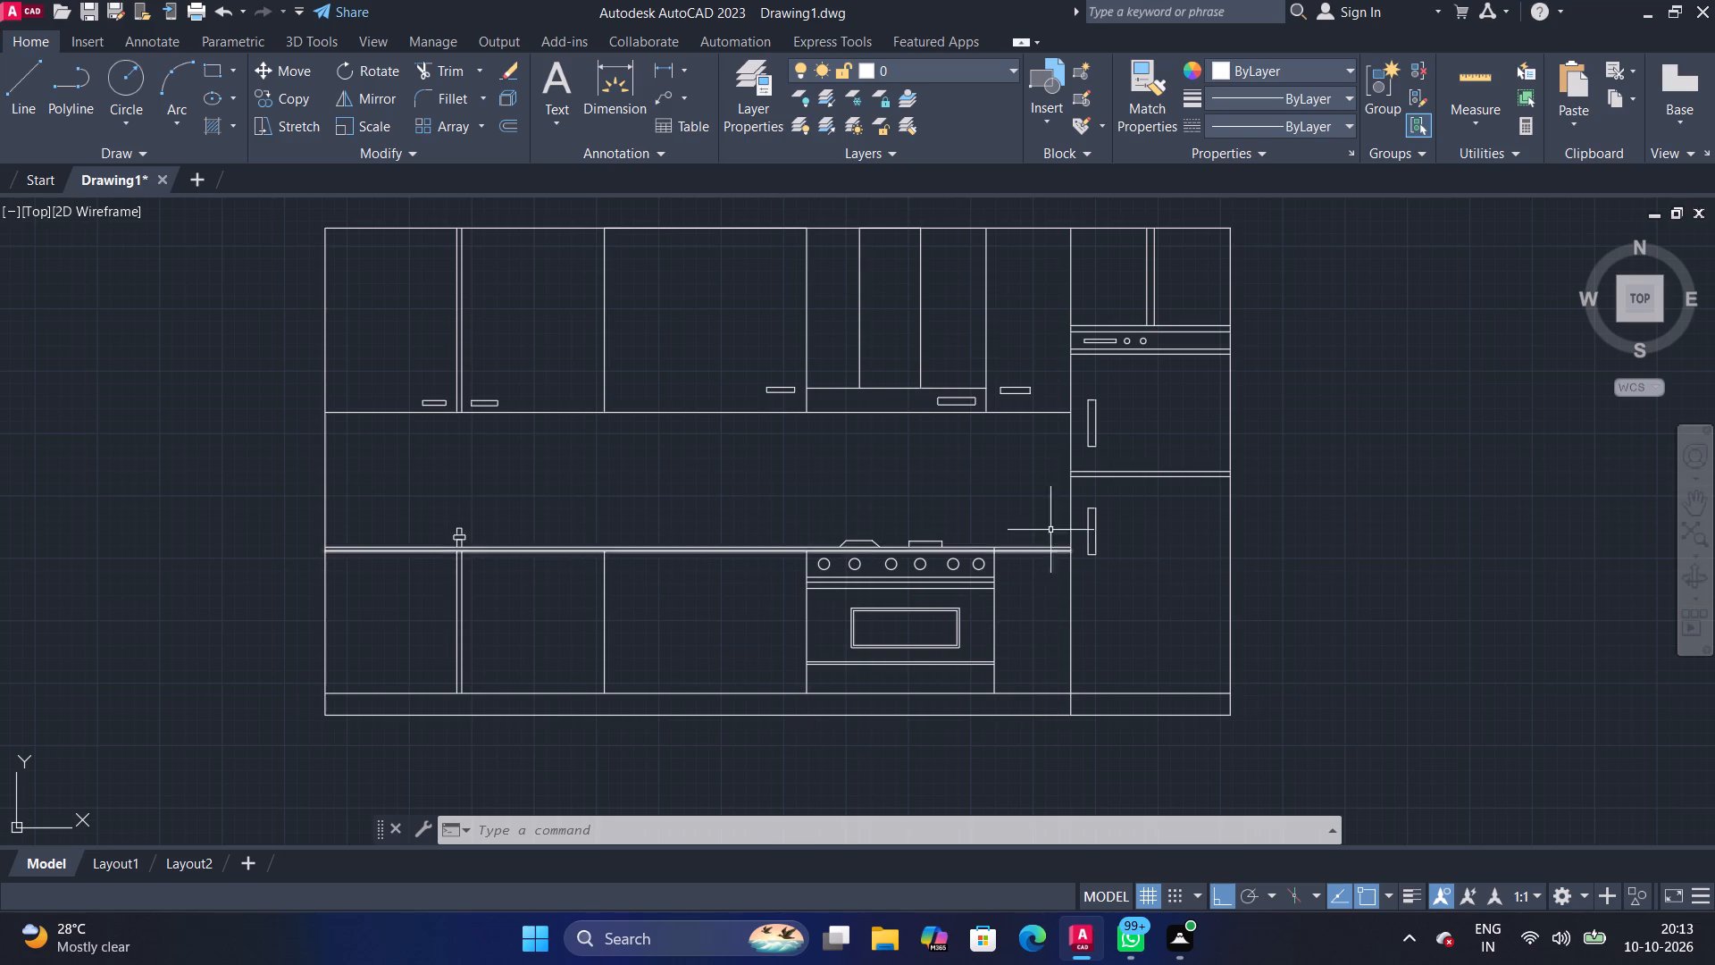
scroll(565, 514, up, 1)
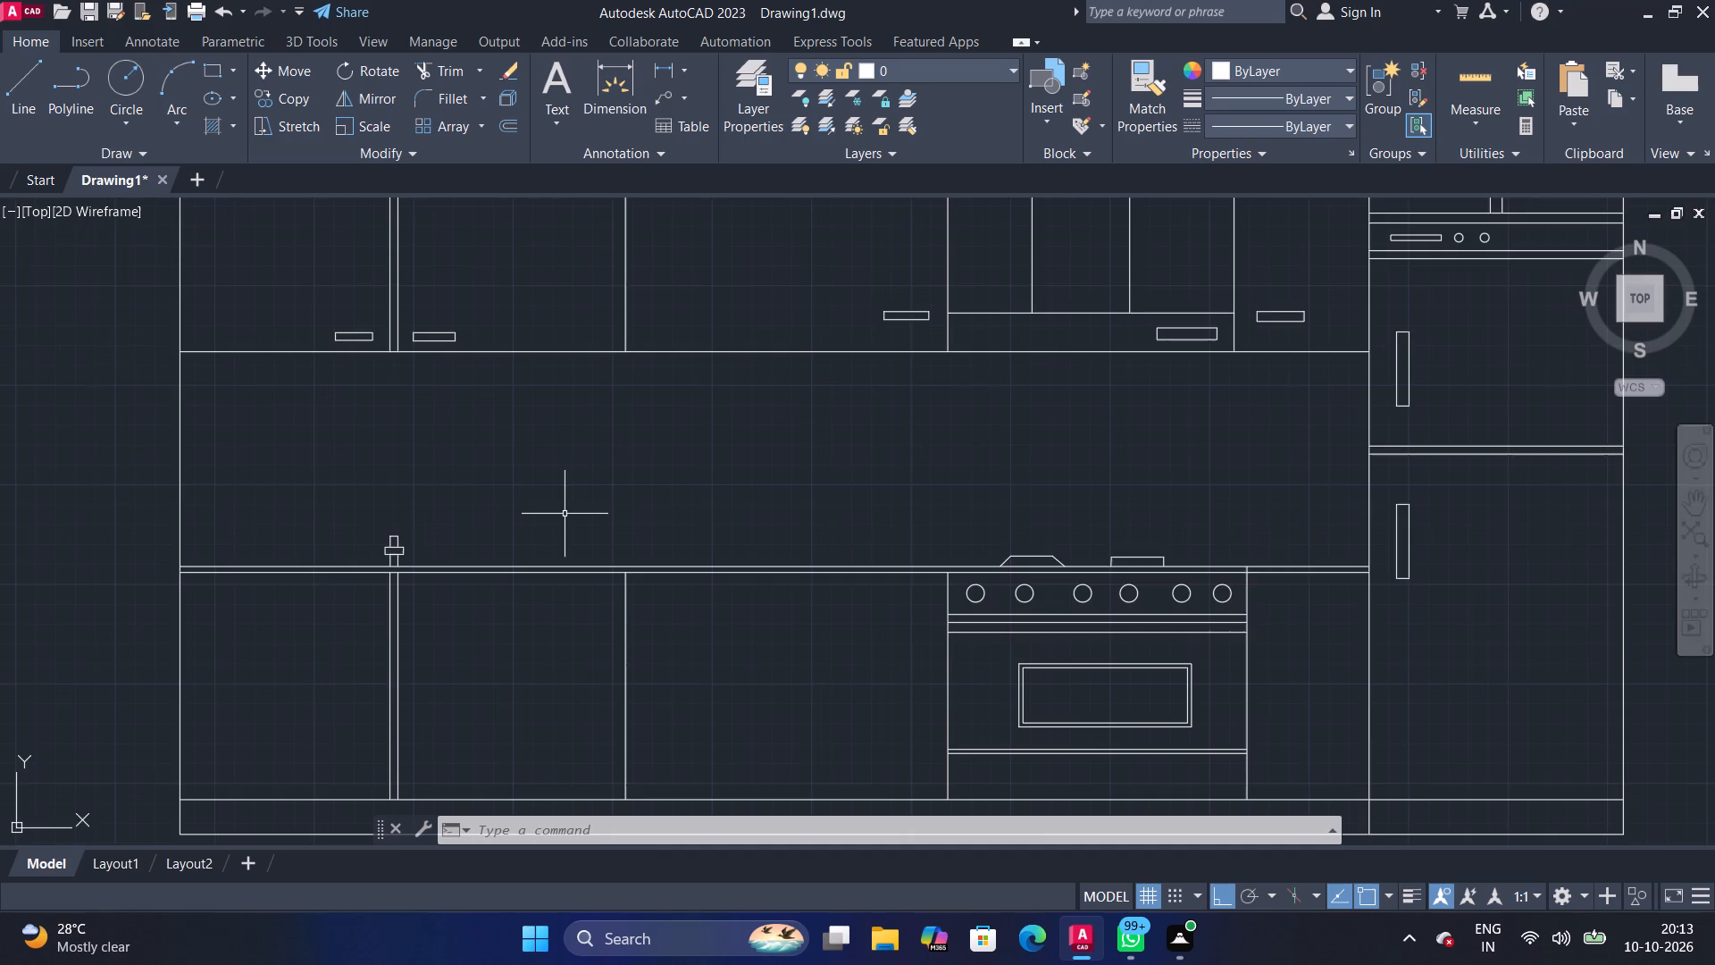
scroll(565, 514, up, 1)
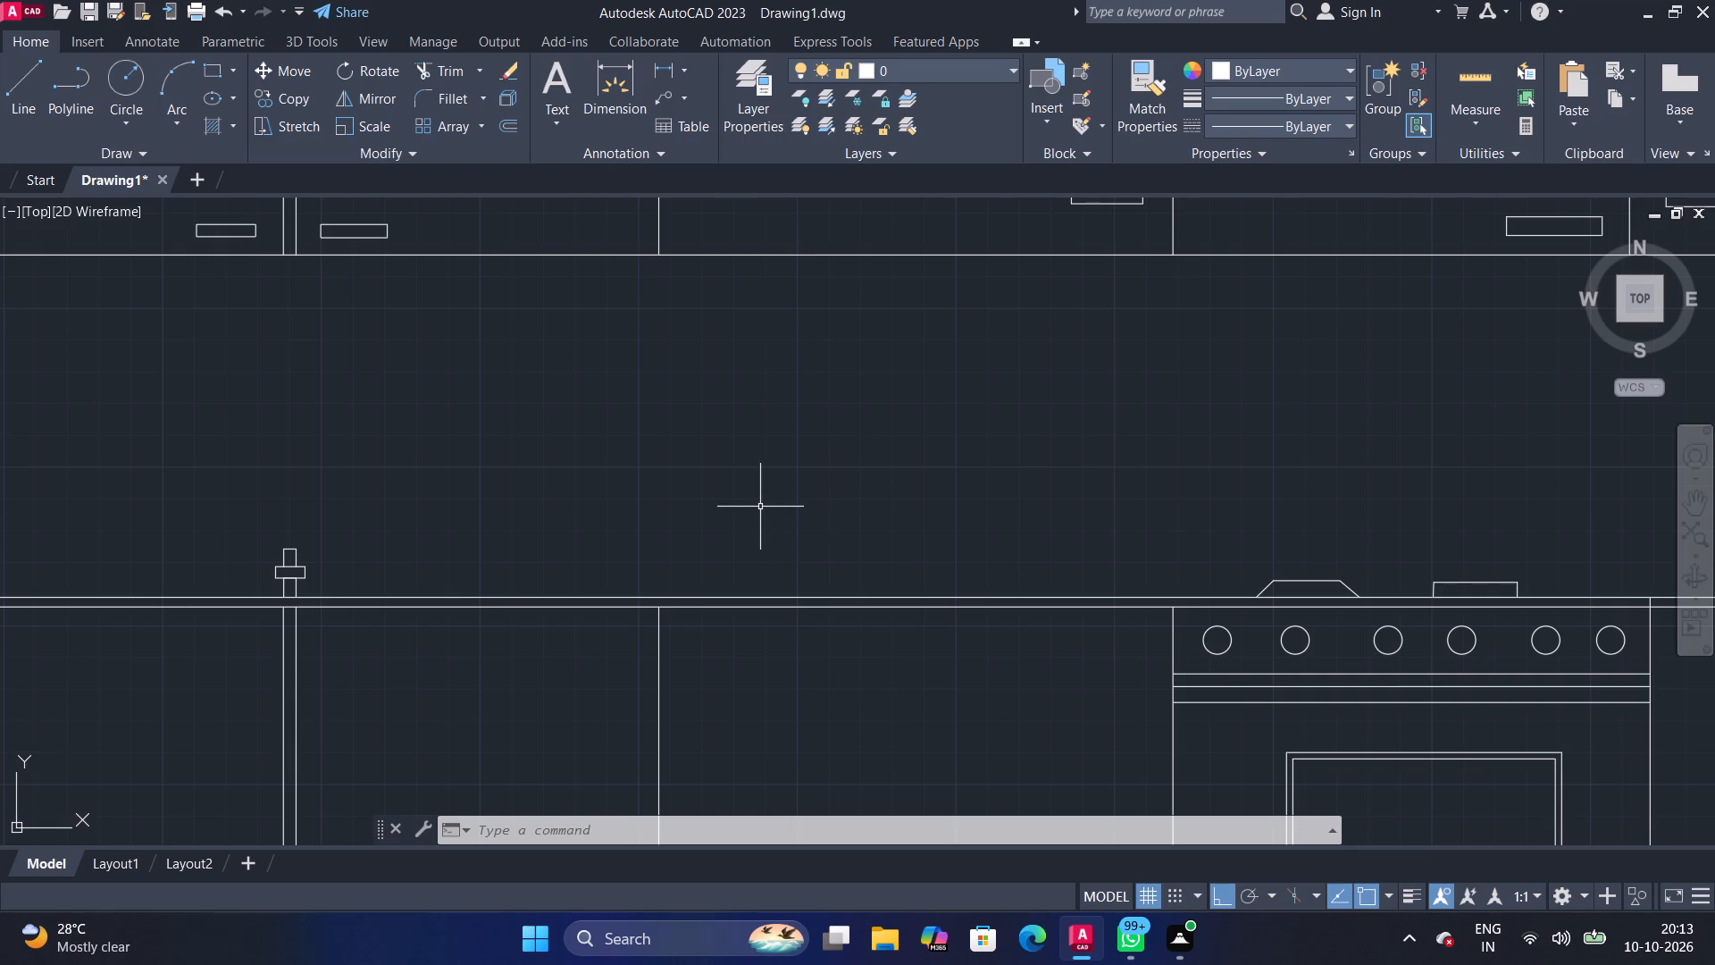
scroll(760, 507, down, 2)
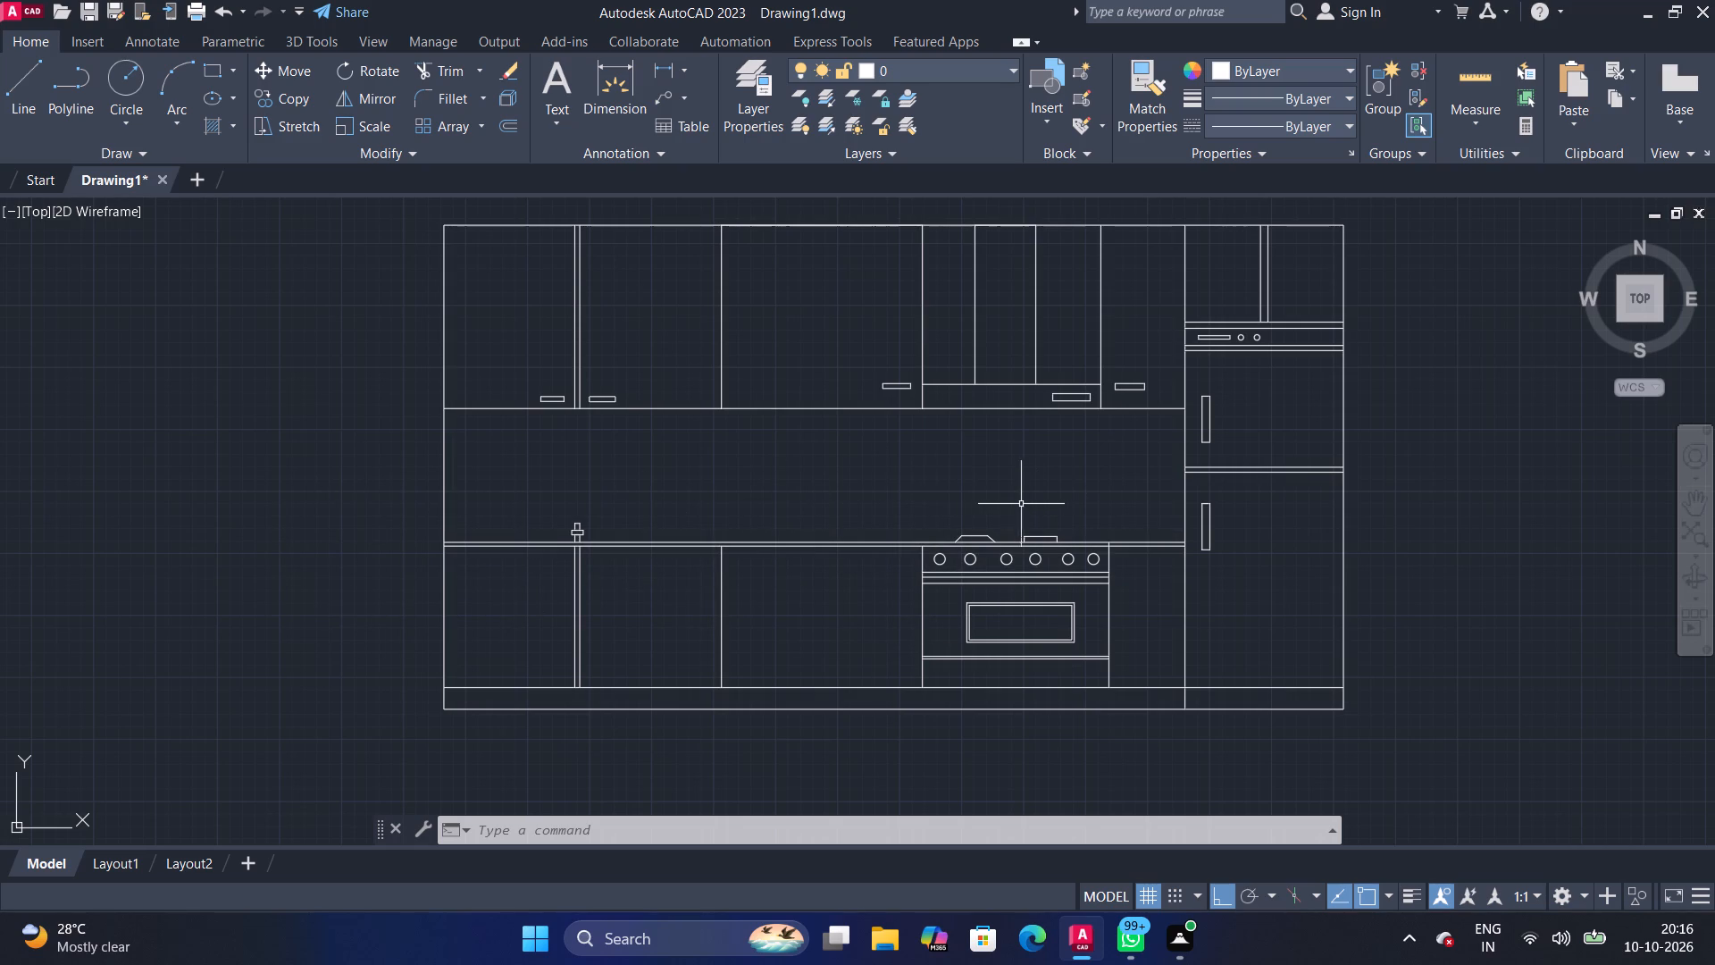
scroll(1011, 503, up, 2)
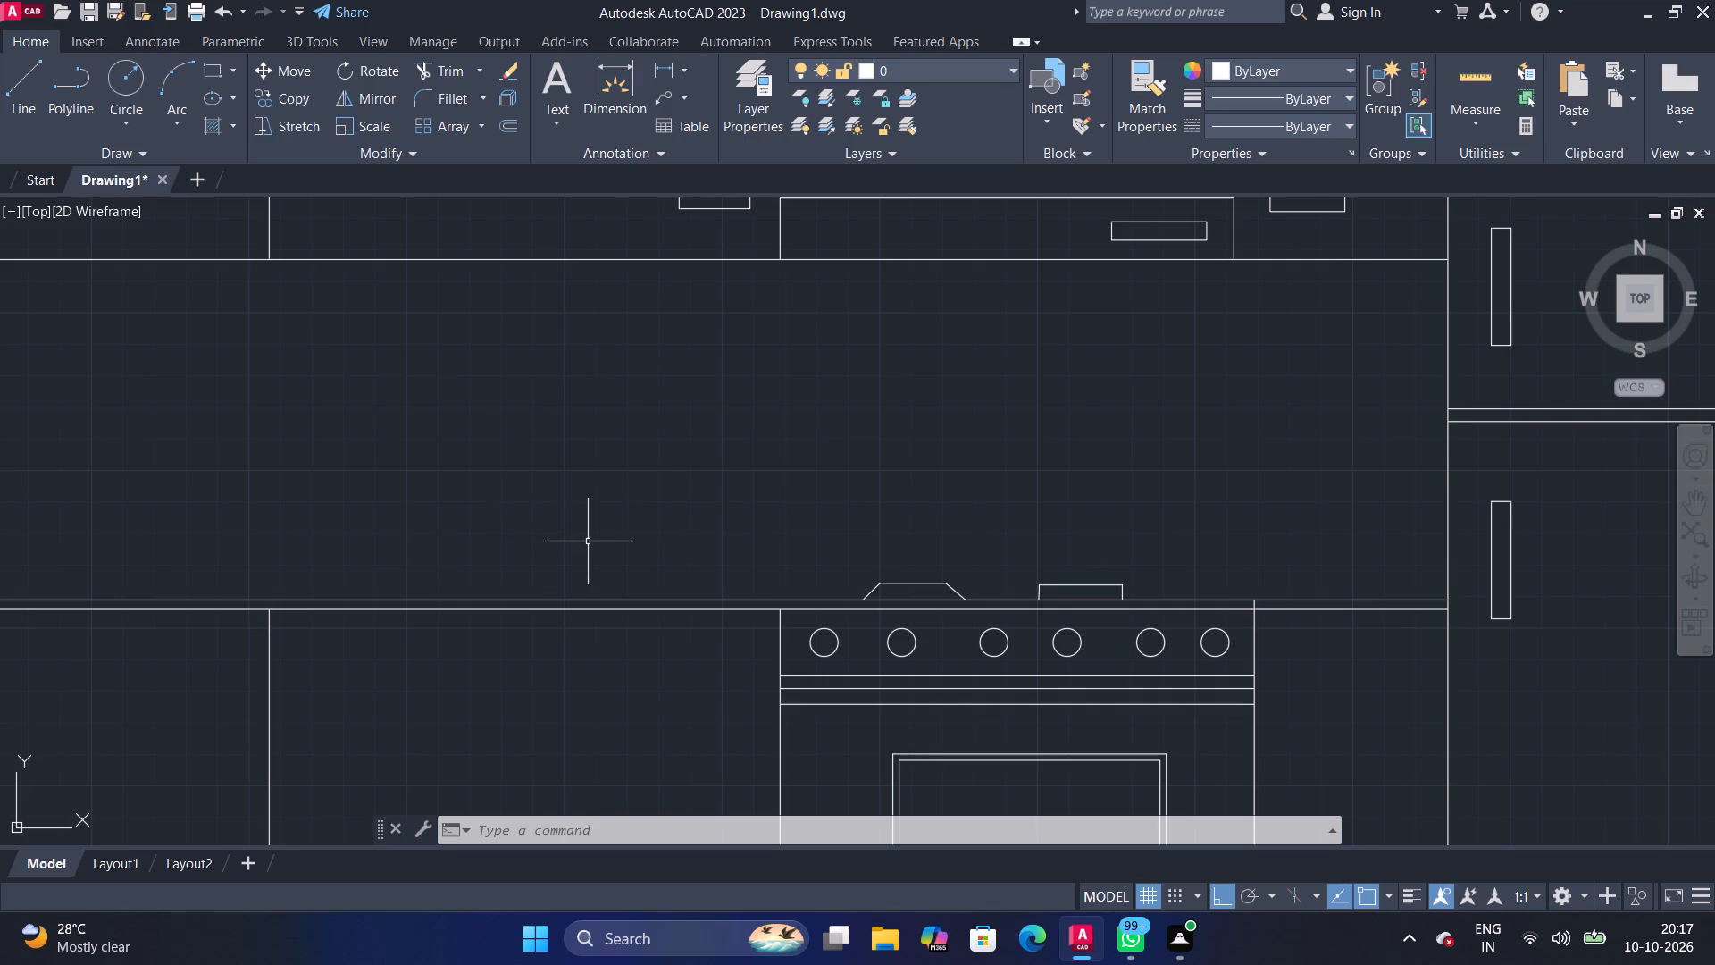
scroll(583, 542, down, 1)
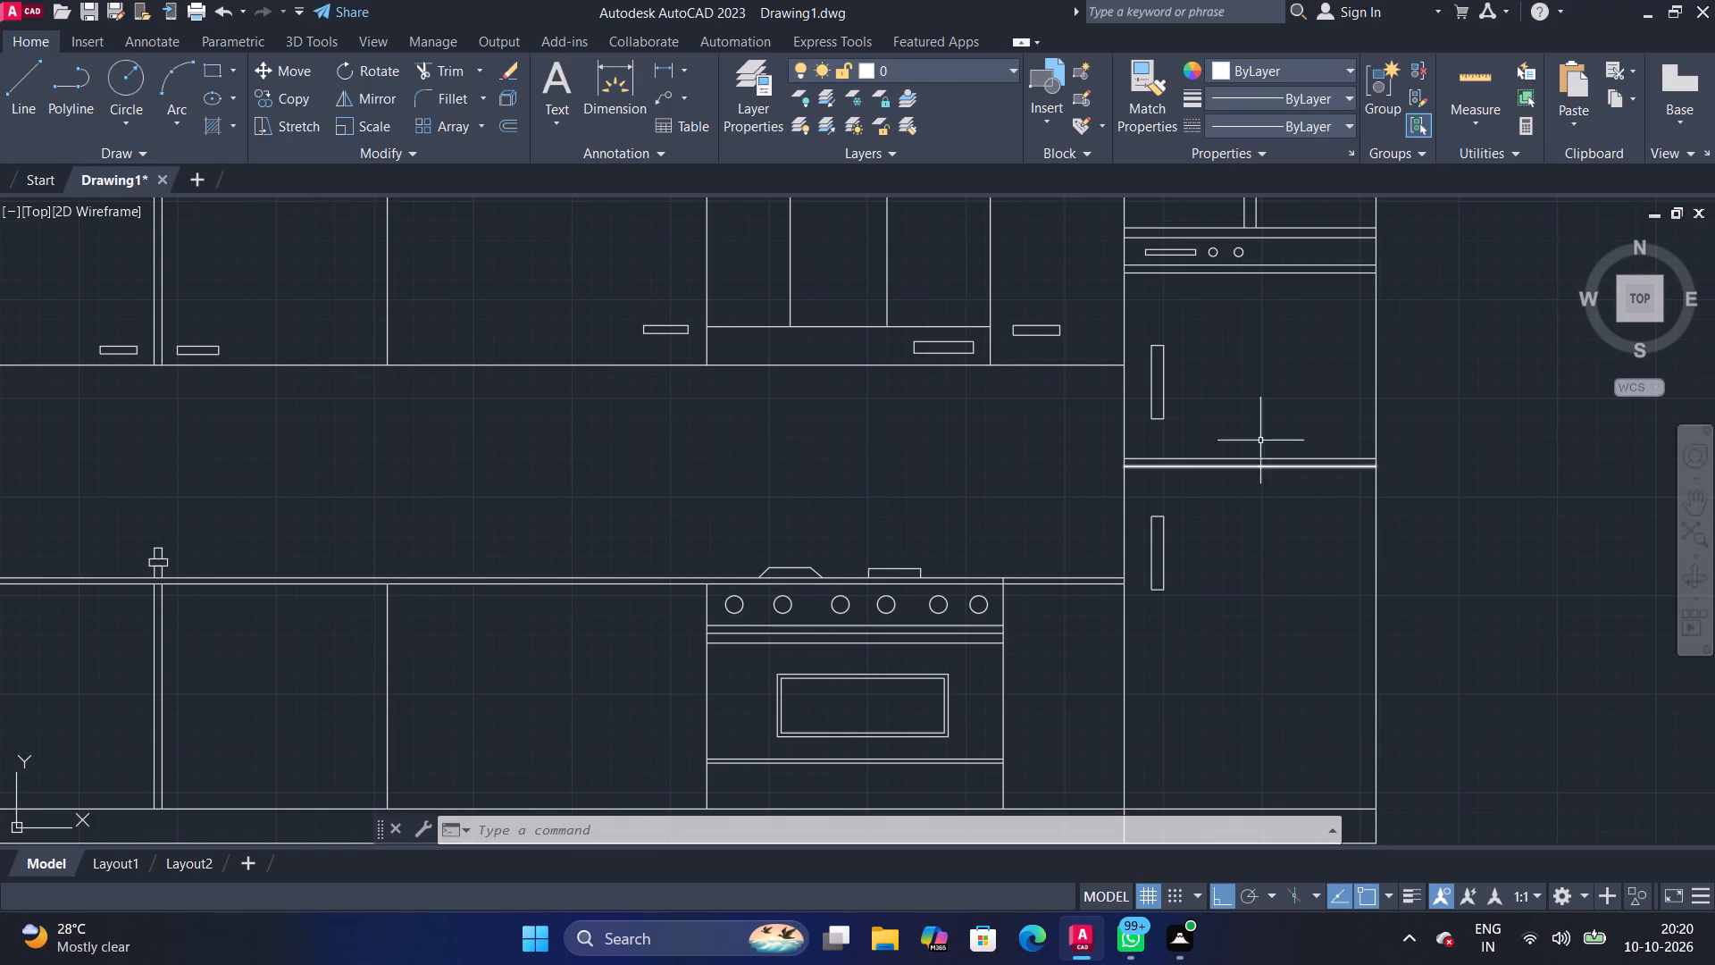
Quick-measure the gap between the upper compartments and the countertop, the upper compartments, and the elevation's overall width.
click(1459, 95)
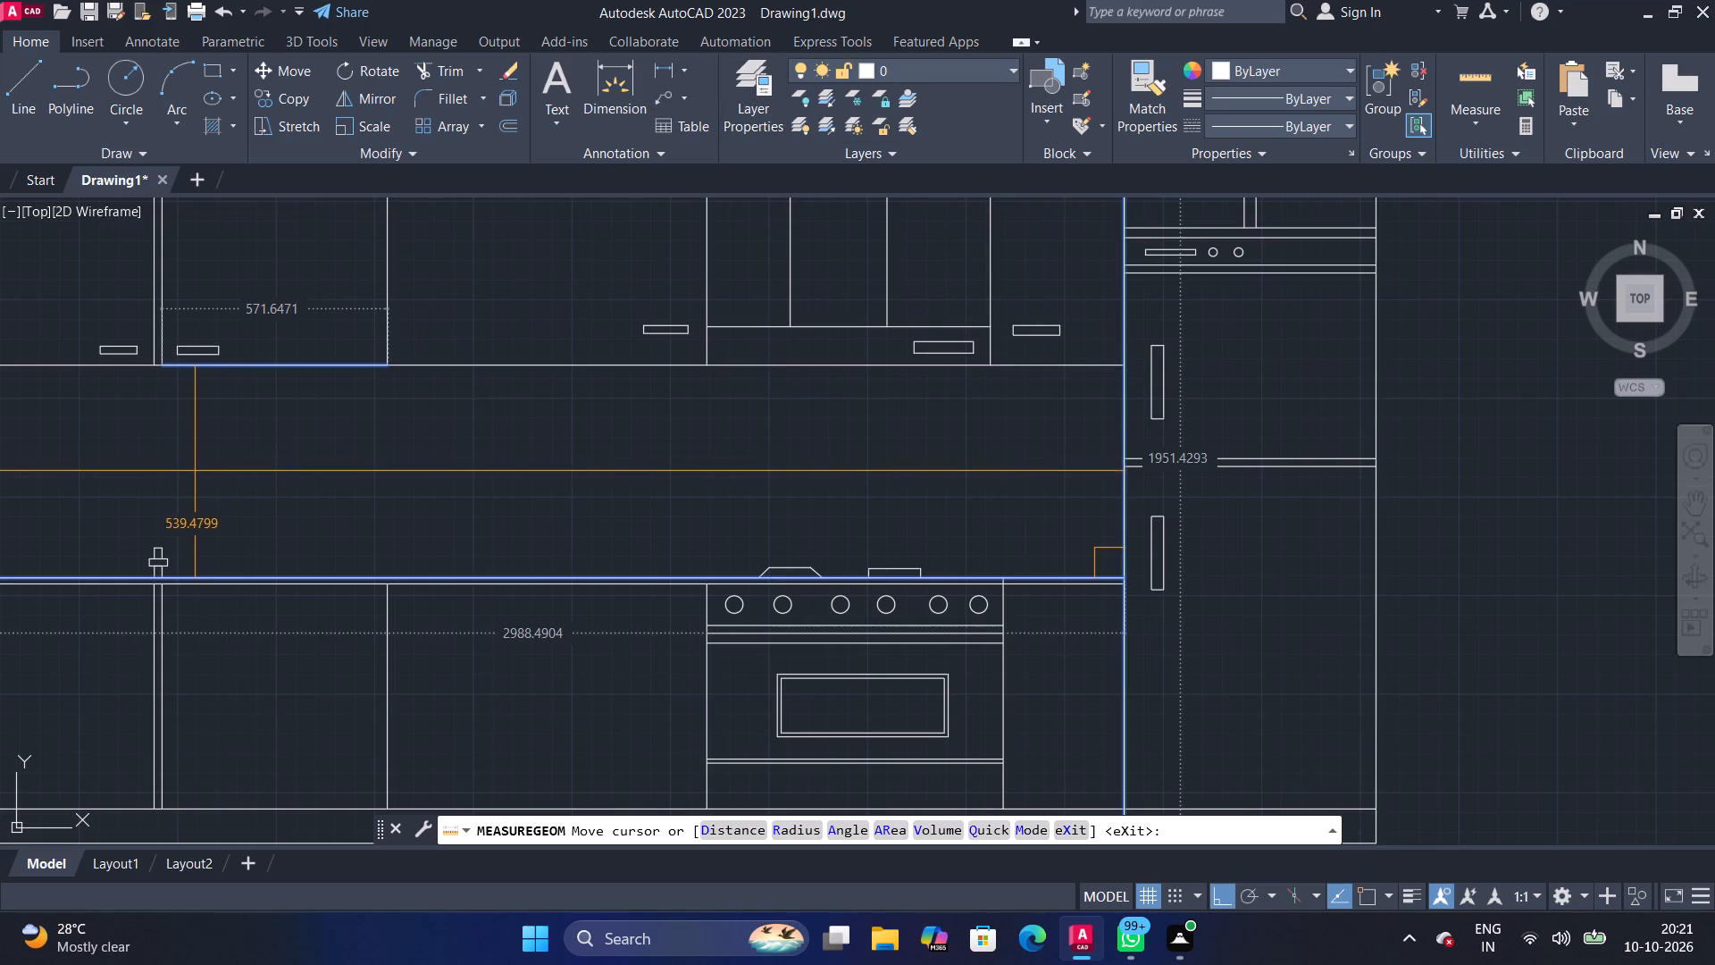
middle_drag(201, 472, 585, 503)
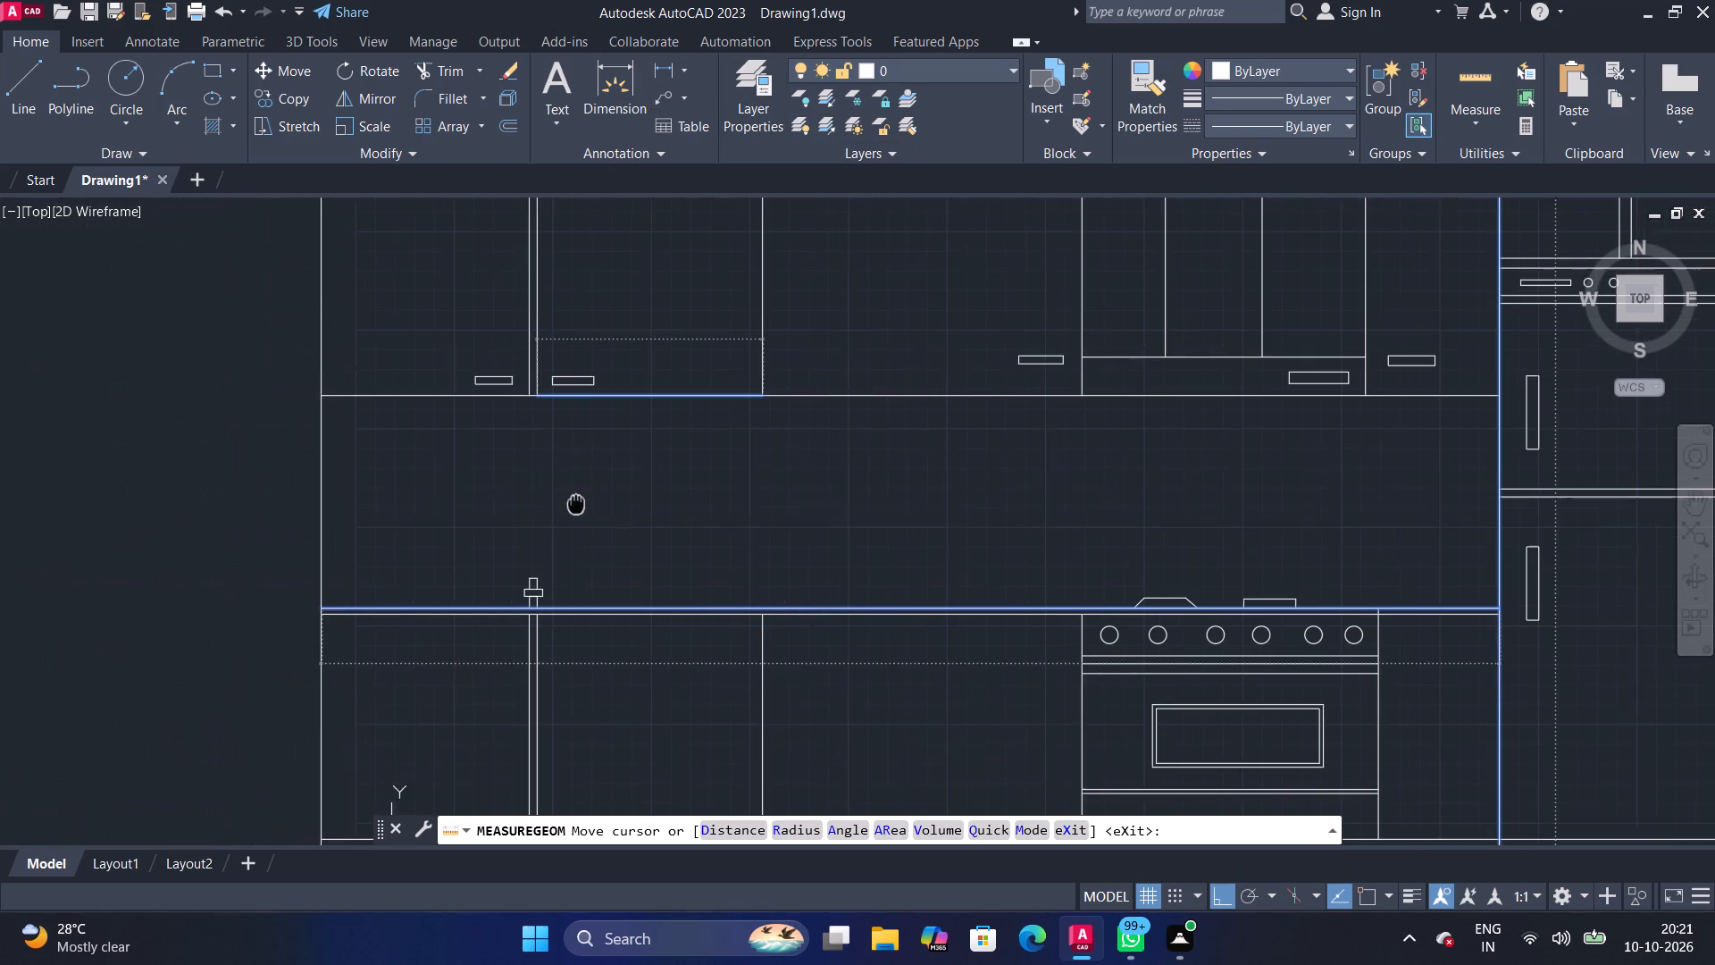
middle_drag(585, 503, 590, 506)
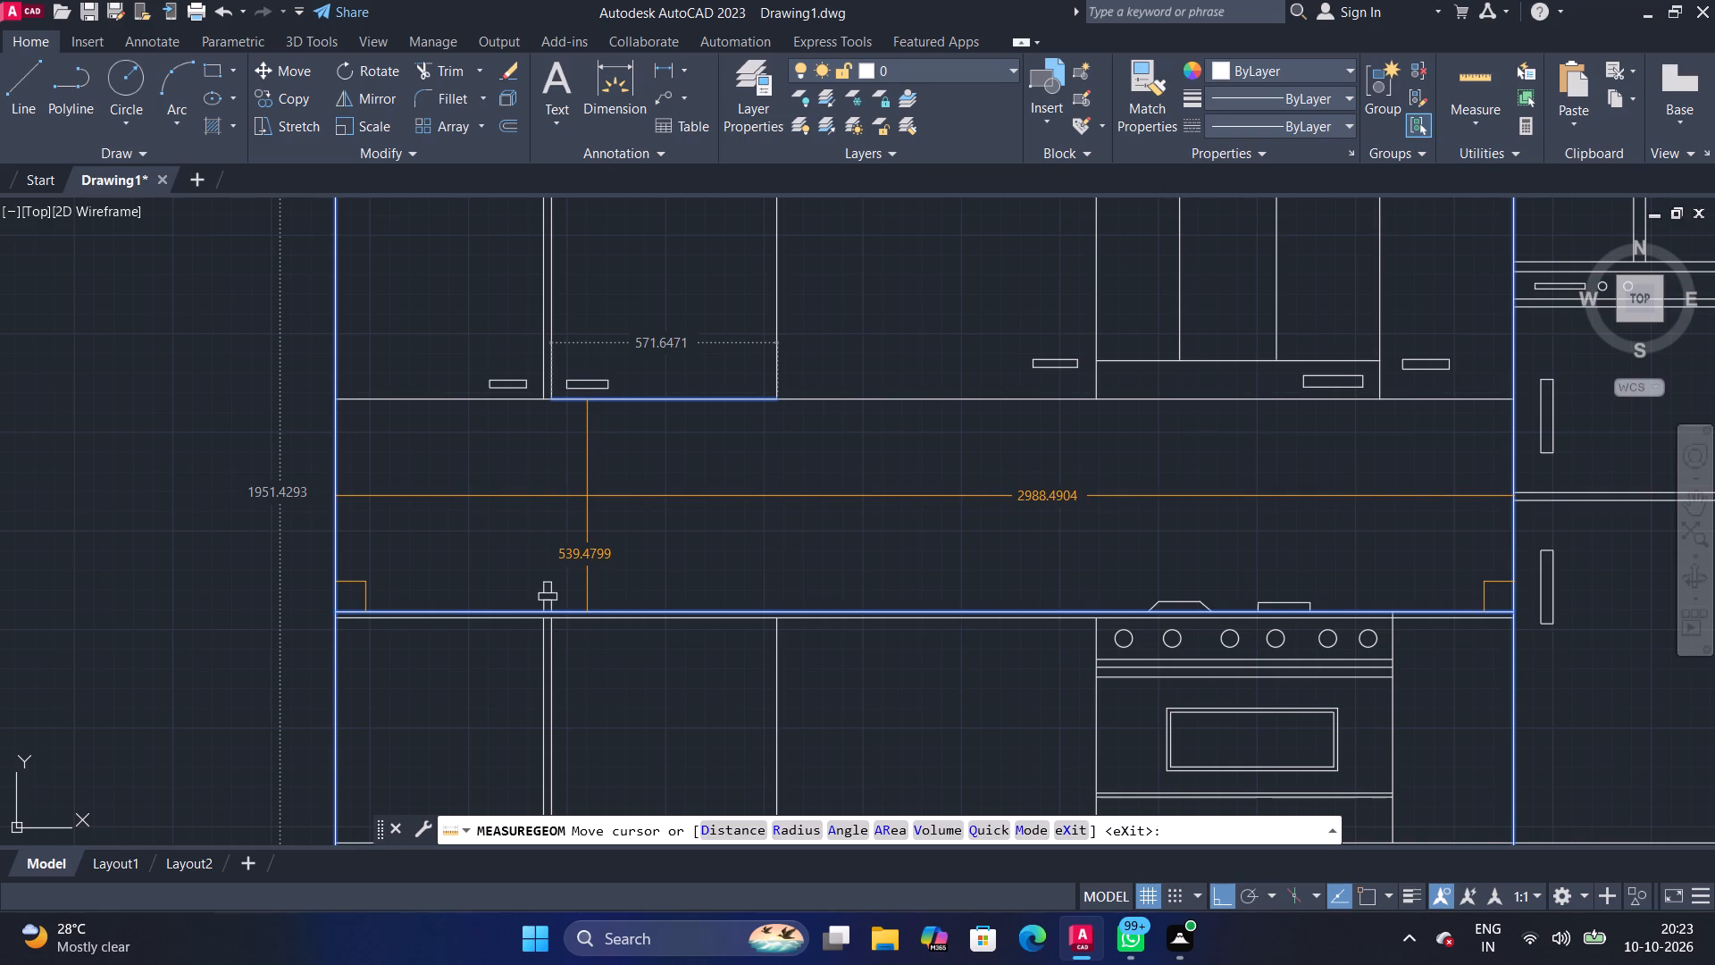
middle_drag(586, 496, 517, 549)
middle_click(321, 722)
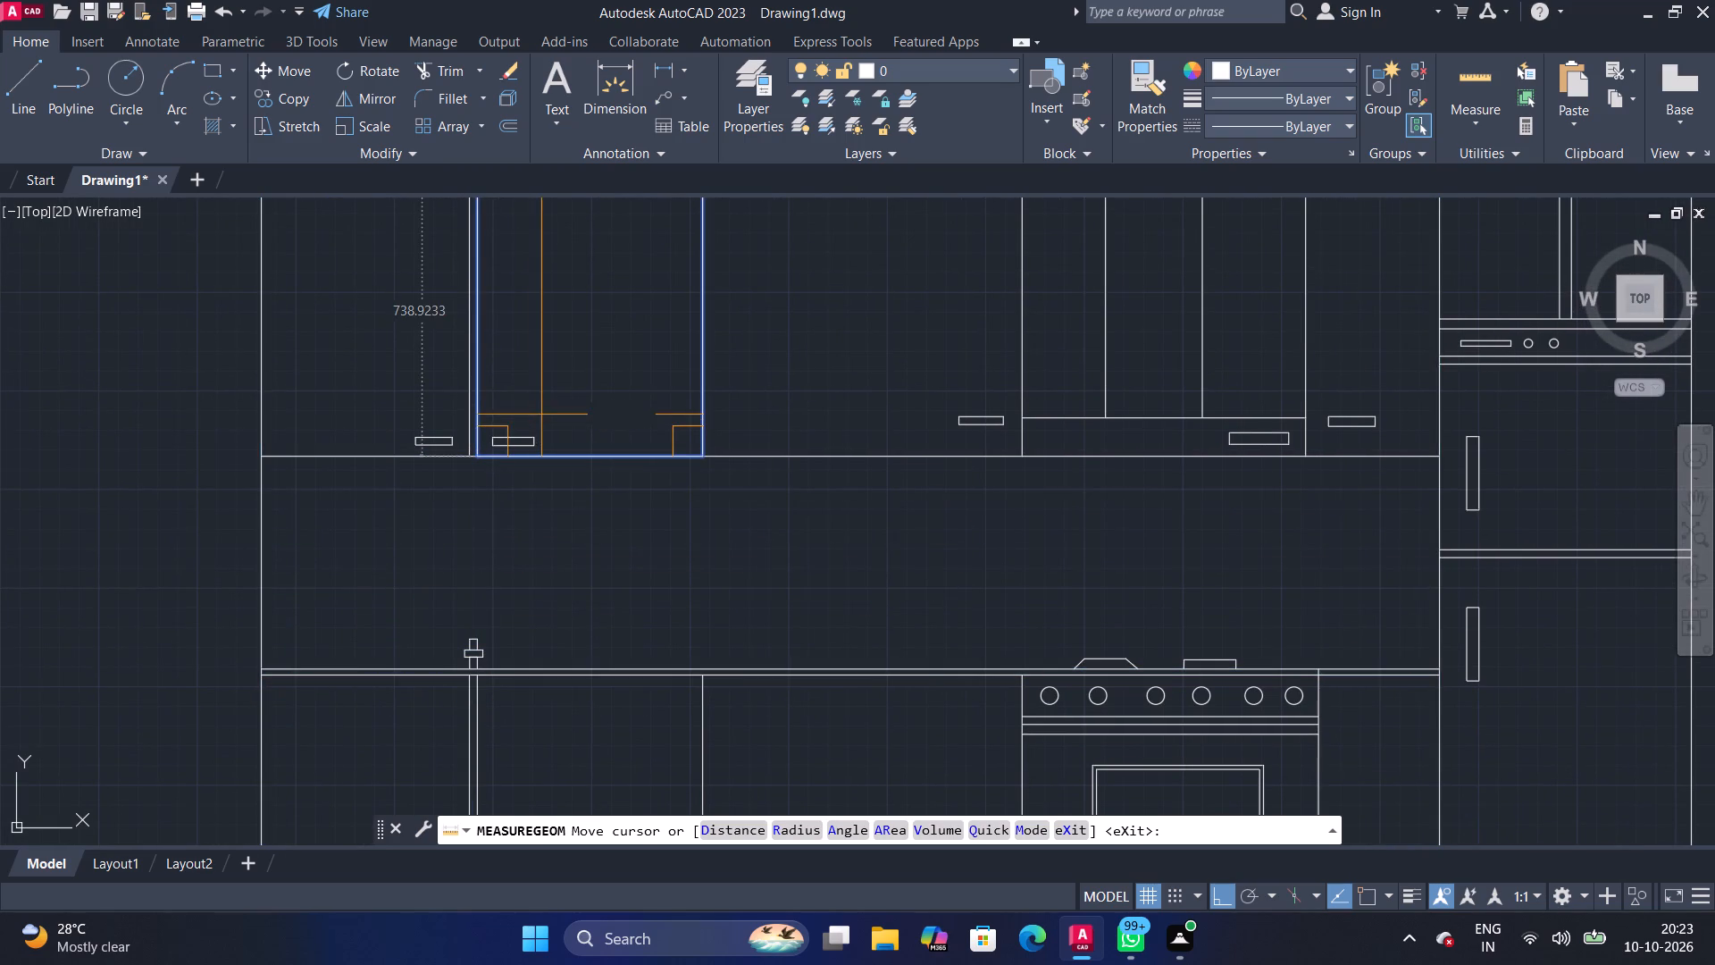
middle_drag(541, 407, 318, 646)
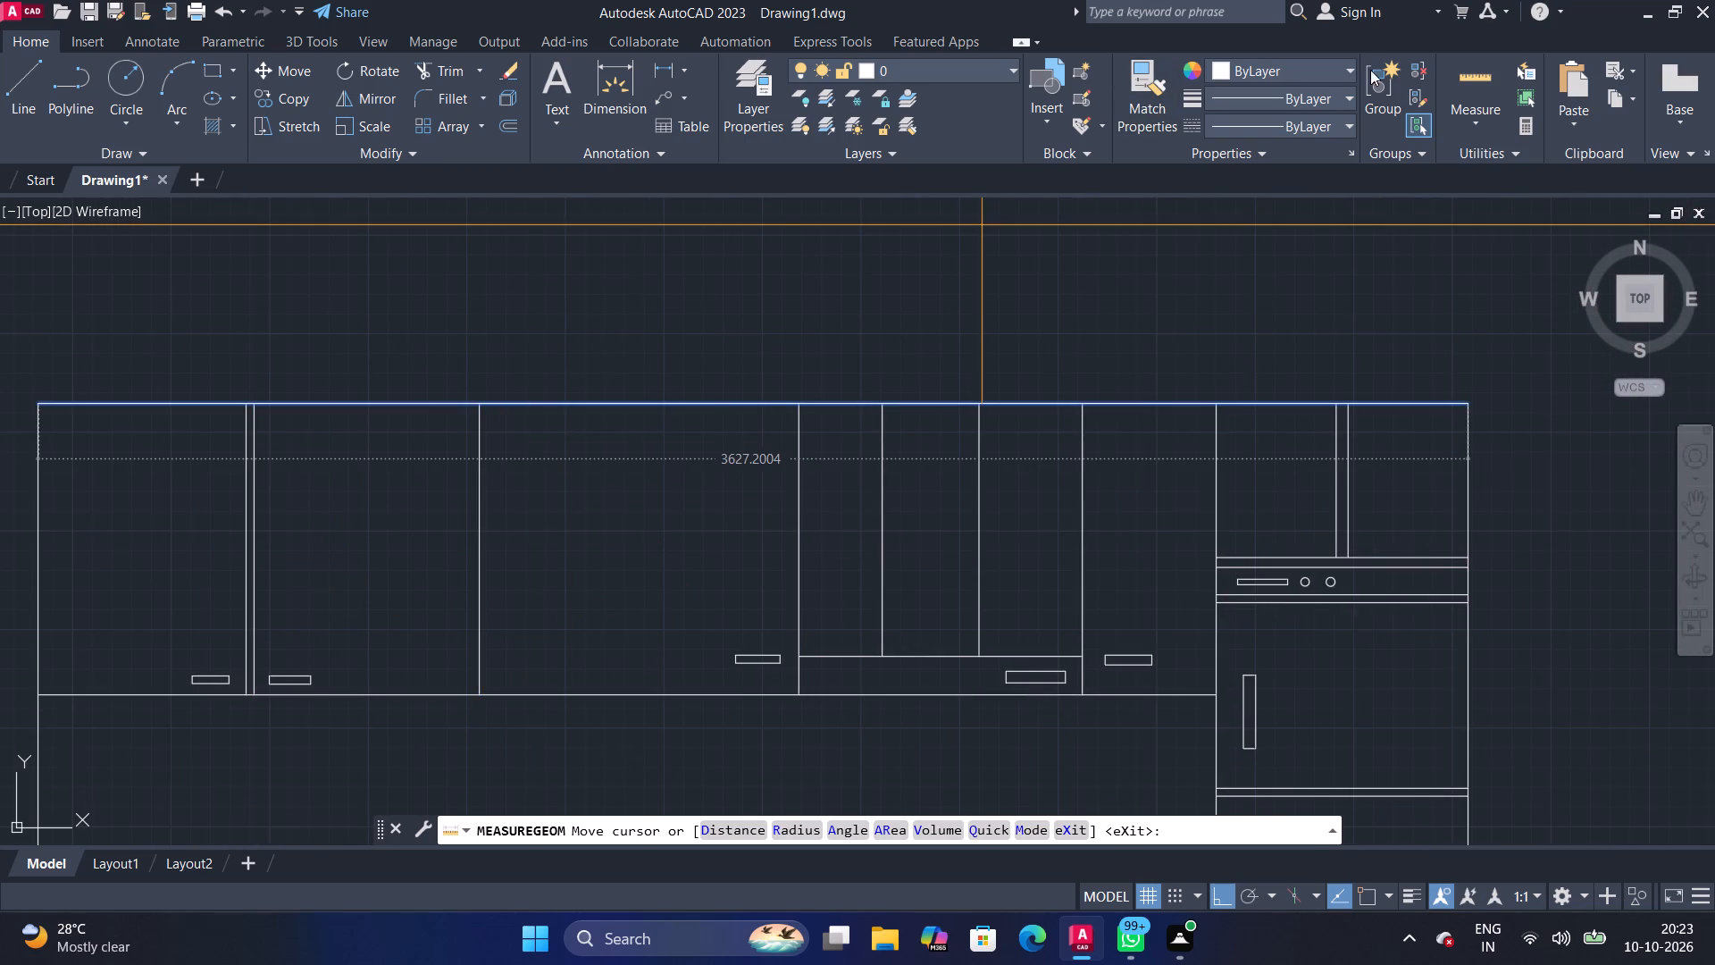
click(1491, 84)
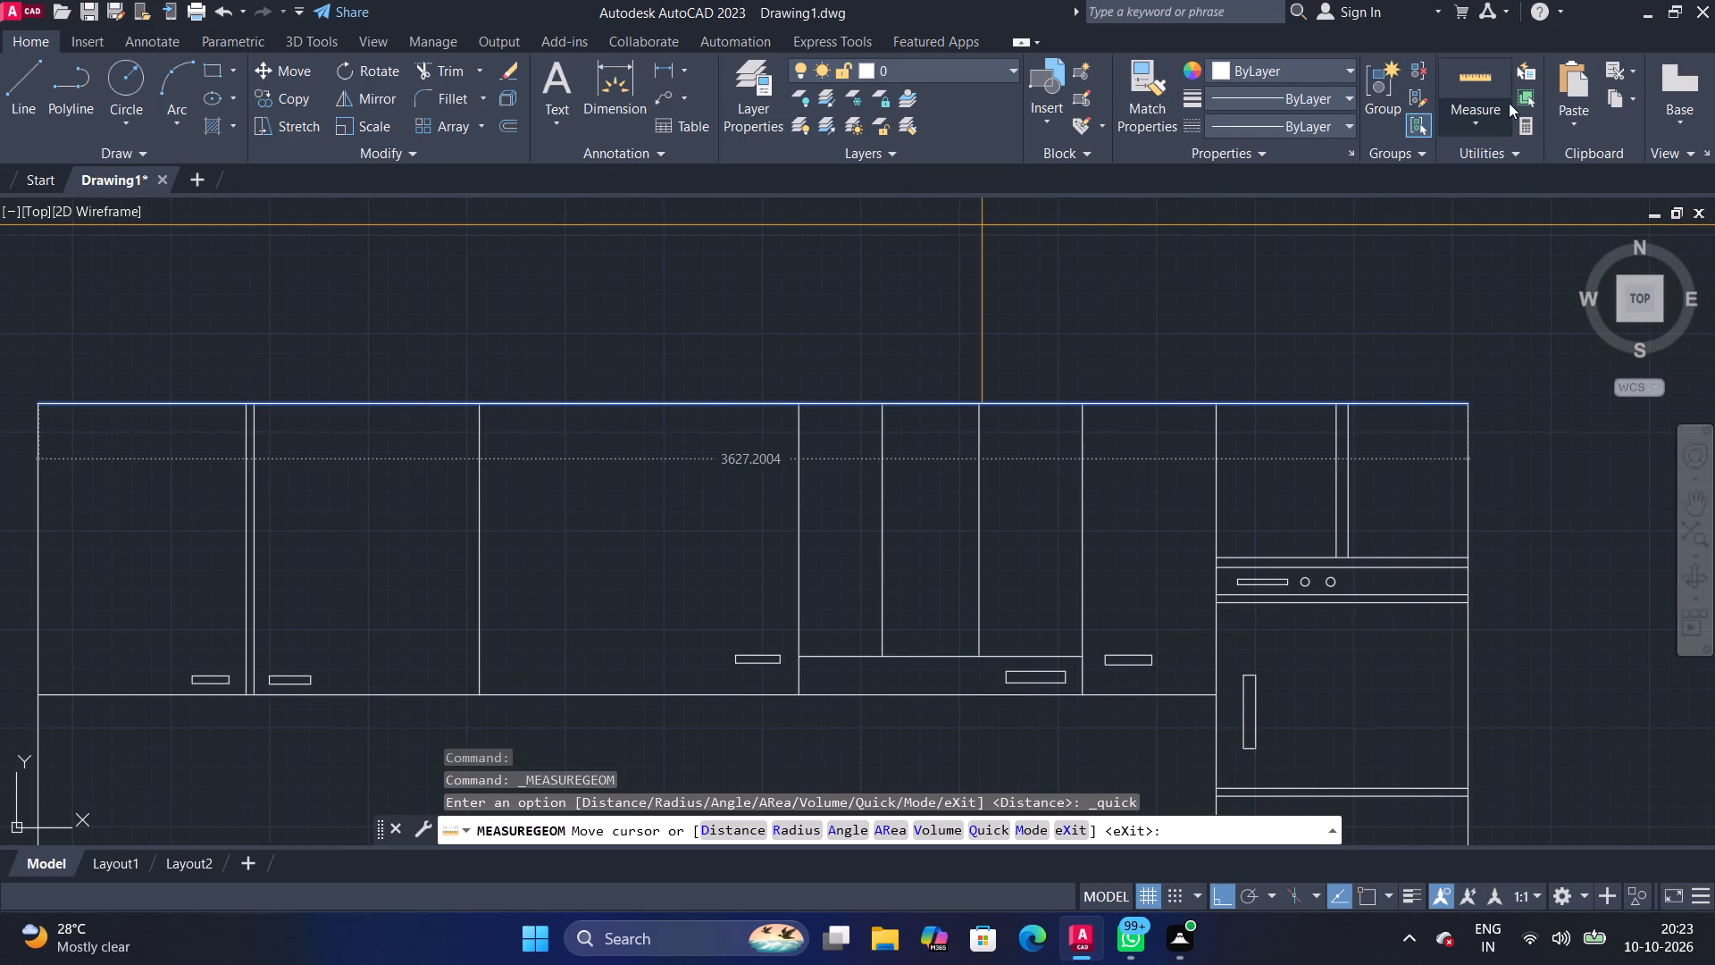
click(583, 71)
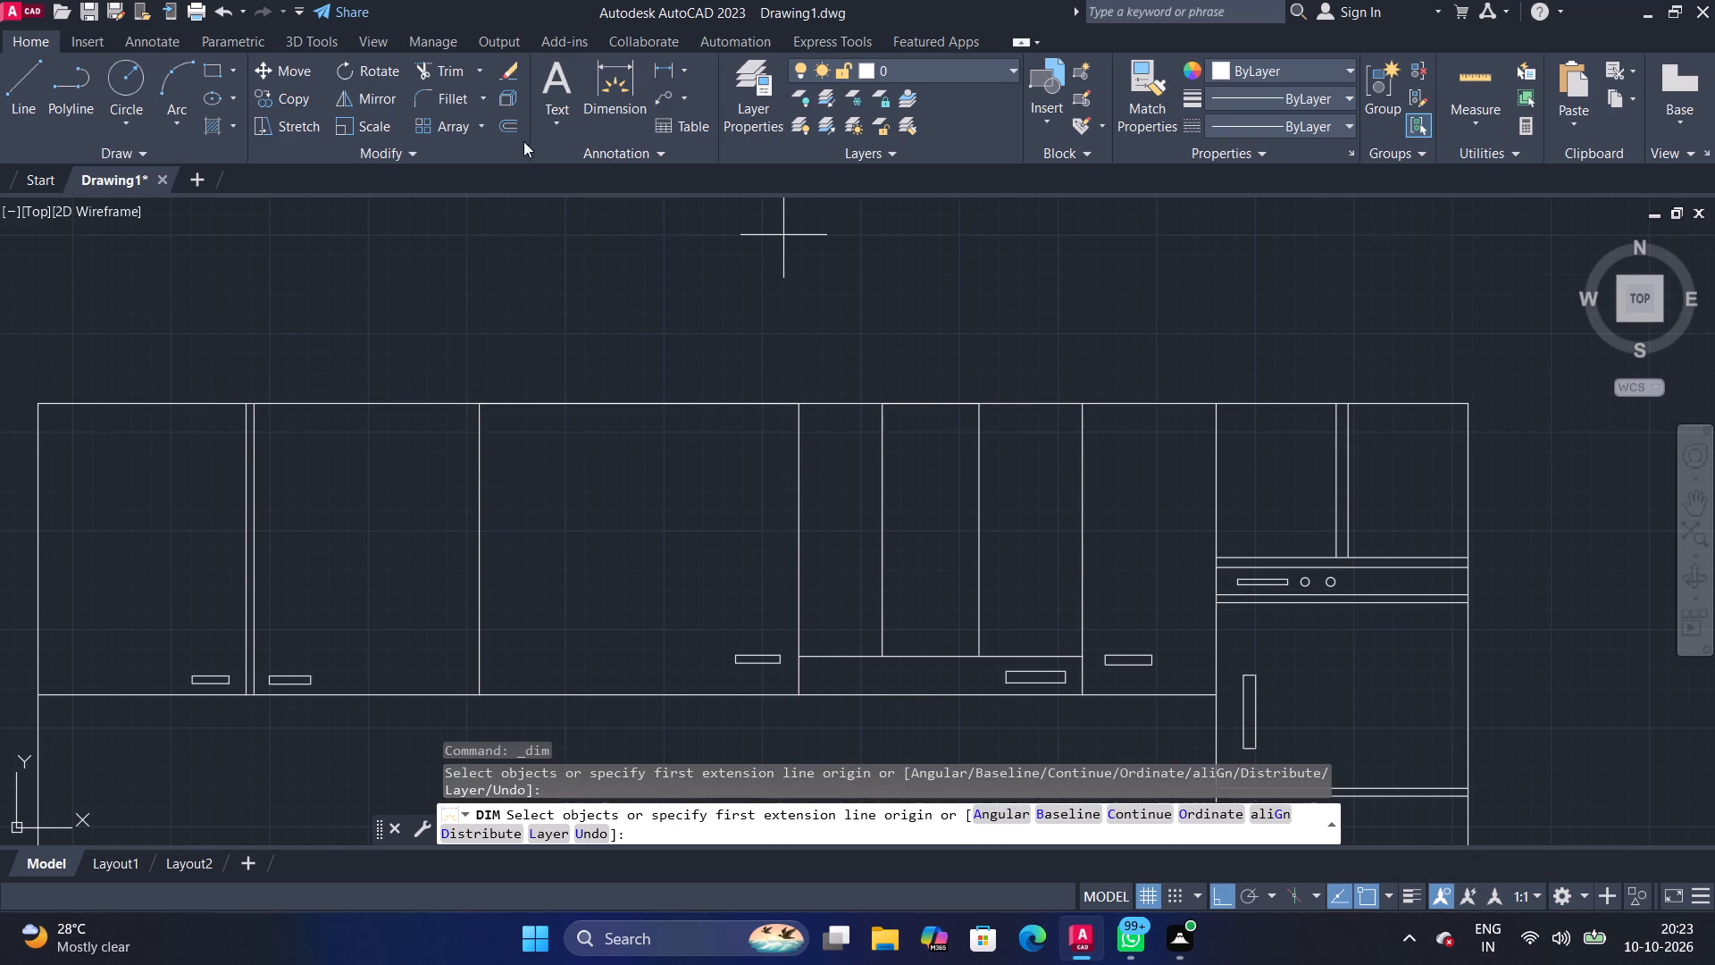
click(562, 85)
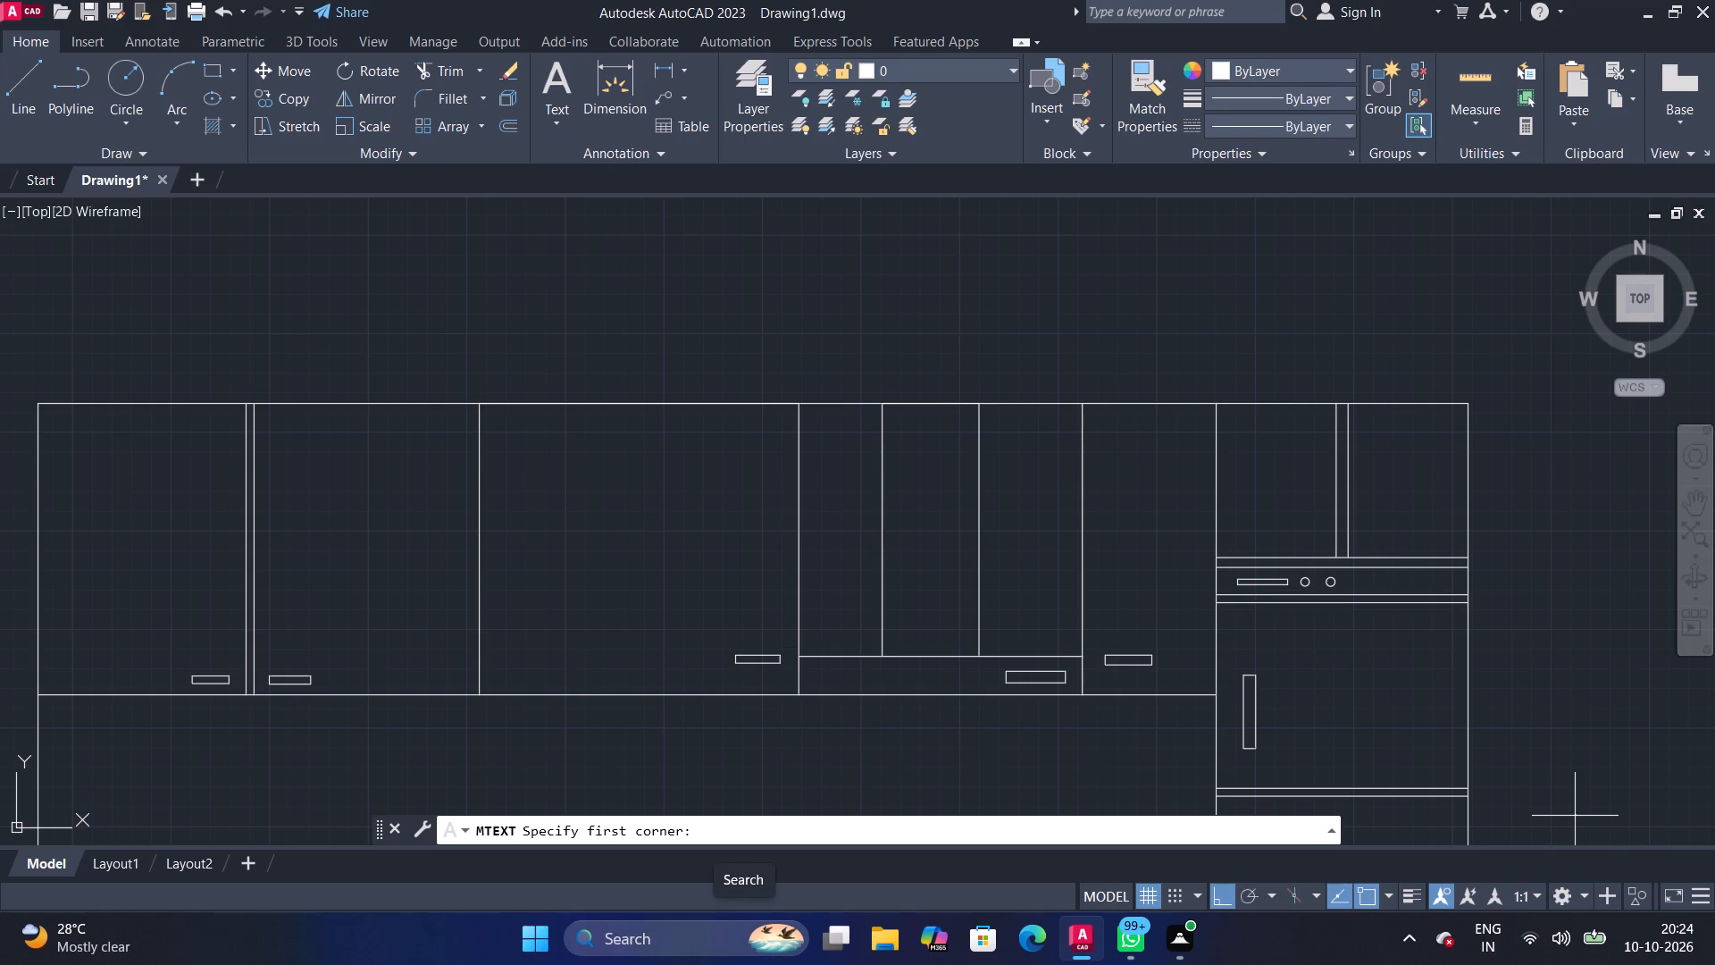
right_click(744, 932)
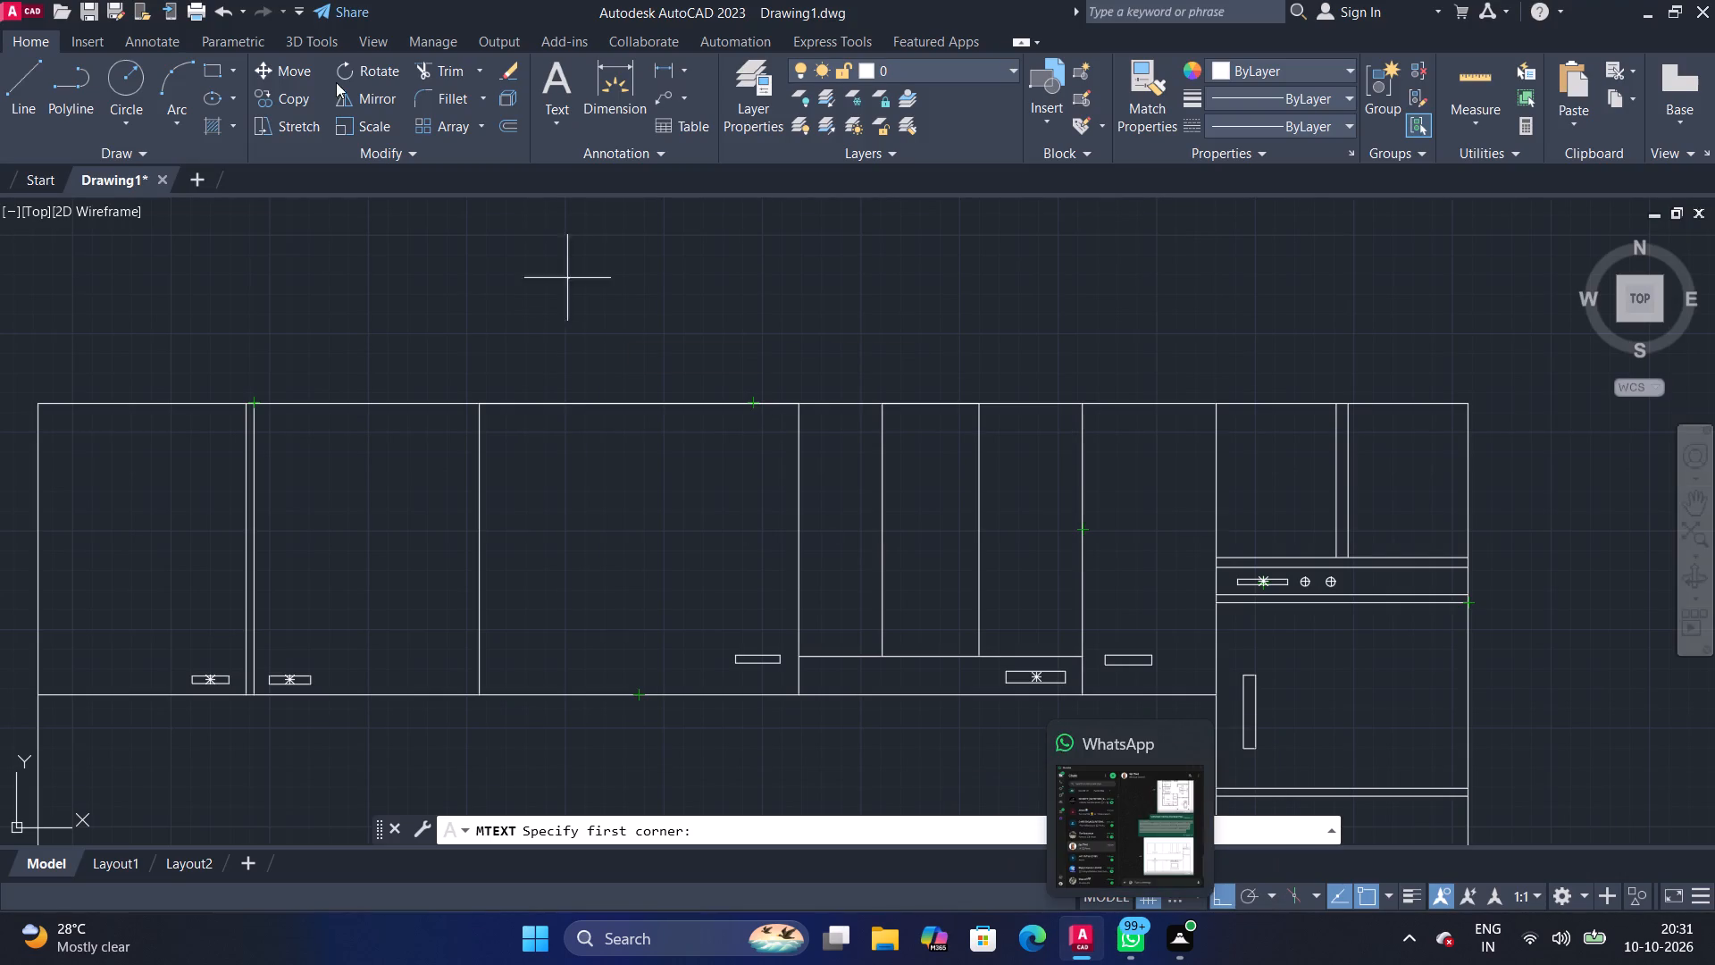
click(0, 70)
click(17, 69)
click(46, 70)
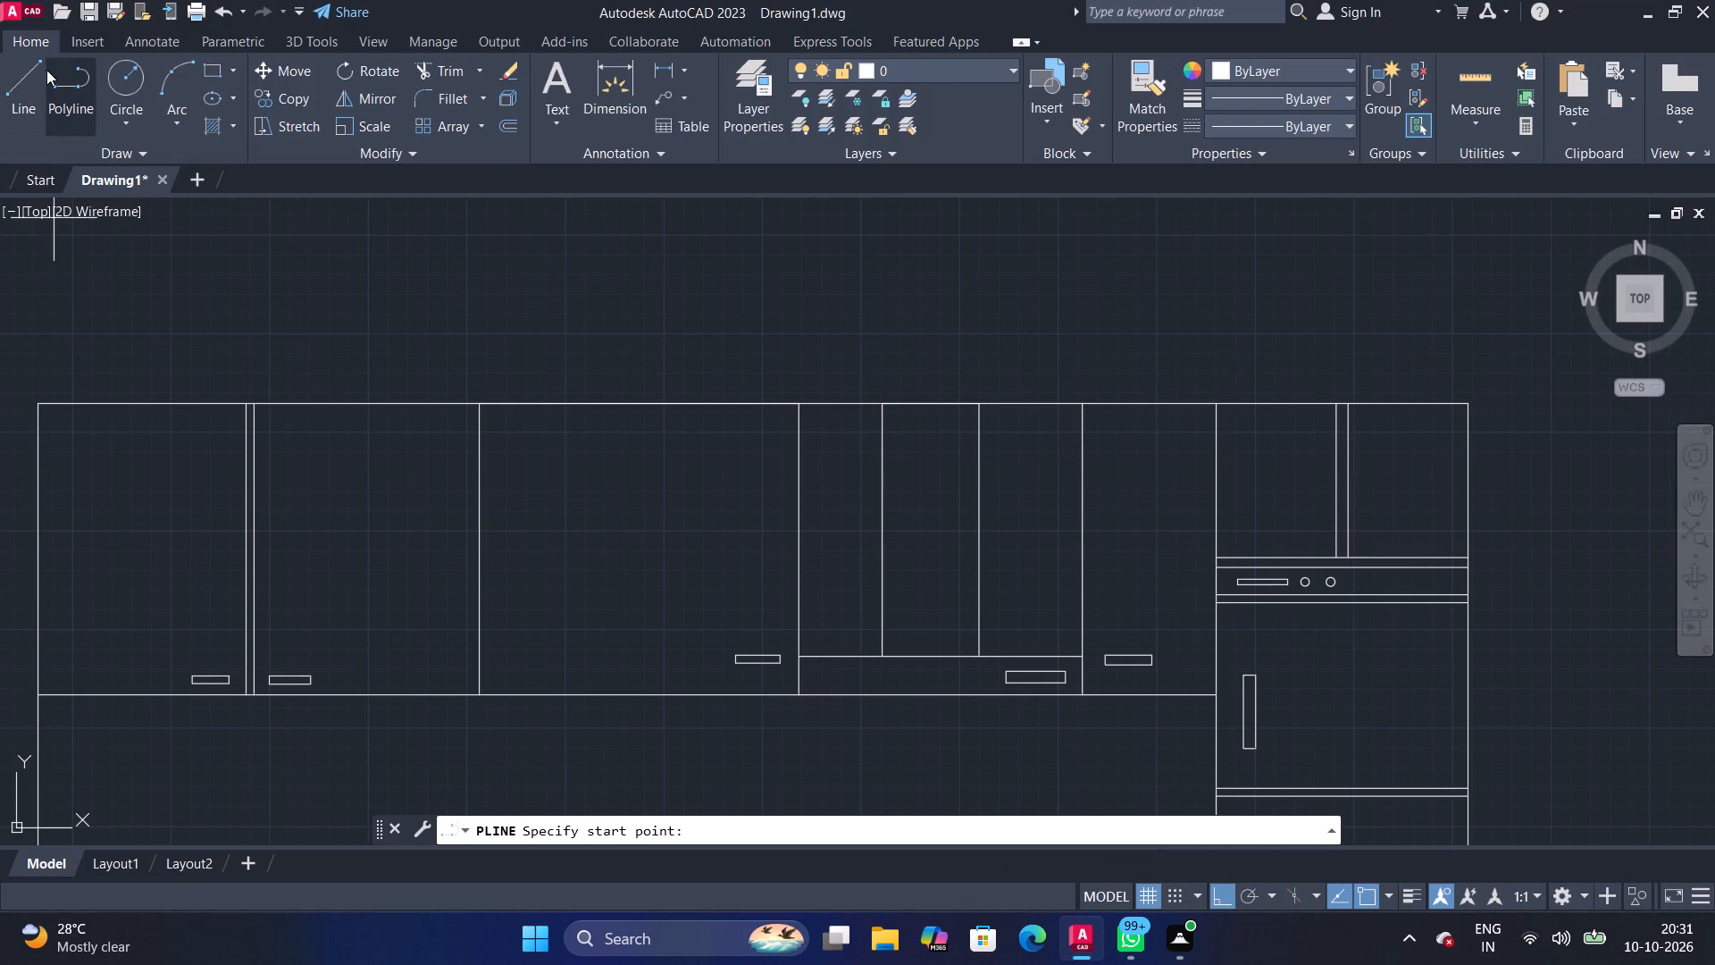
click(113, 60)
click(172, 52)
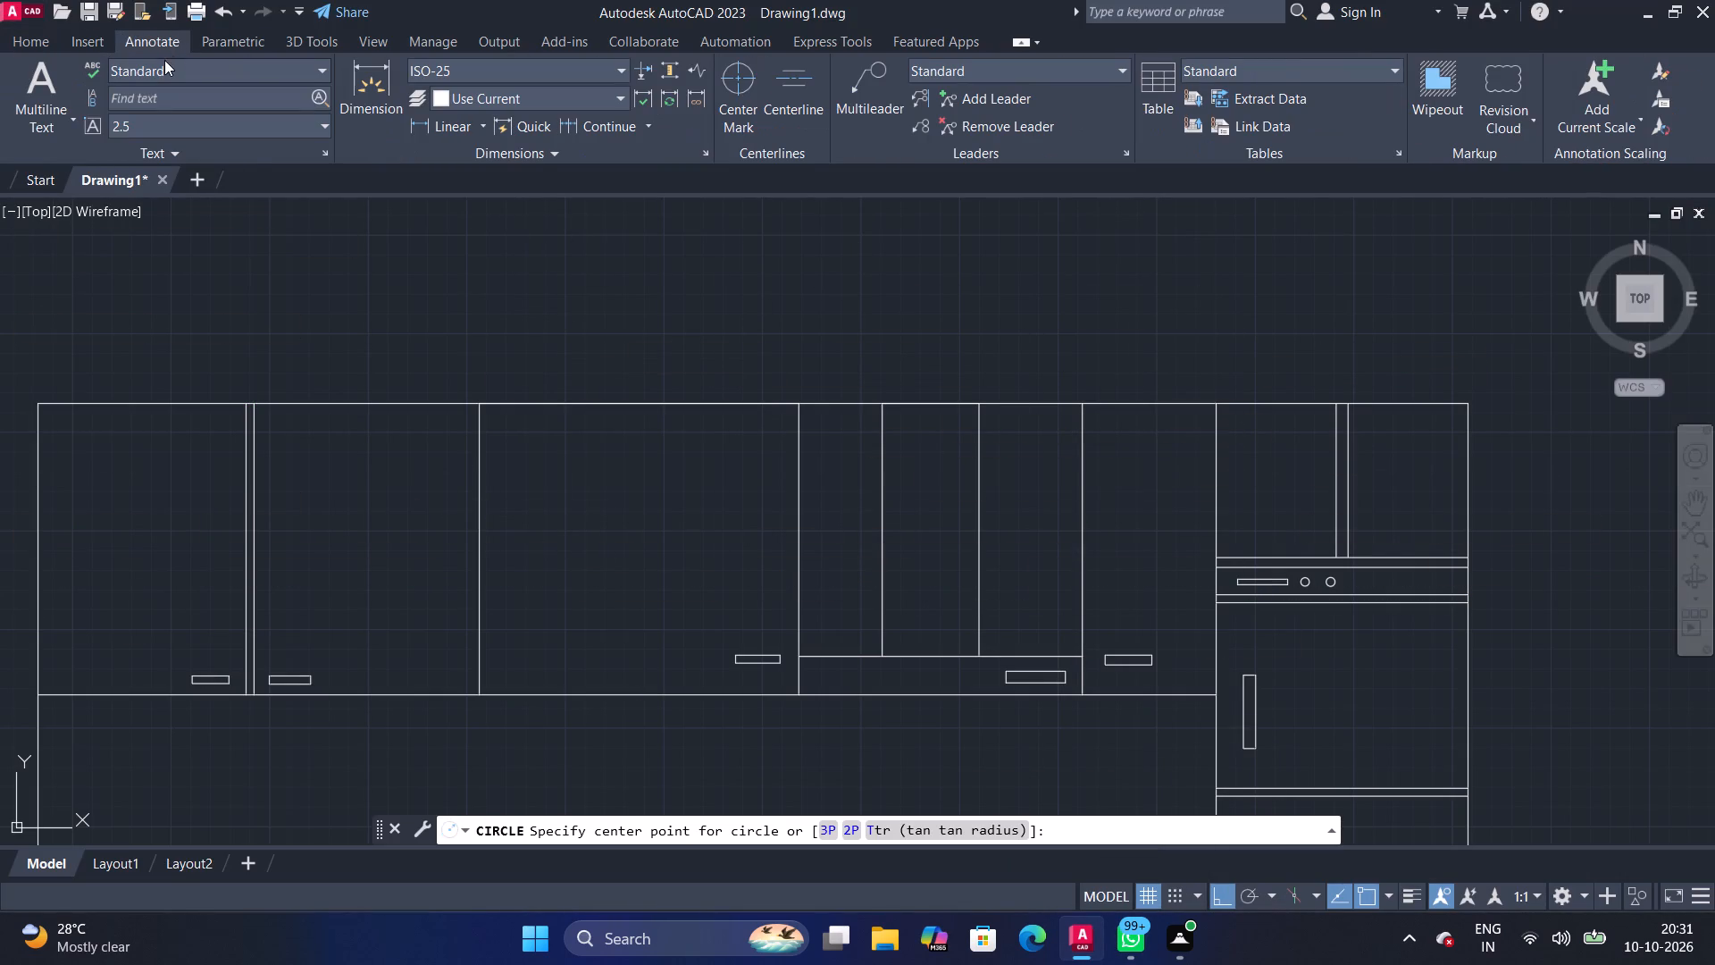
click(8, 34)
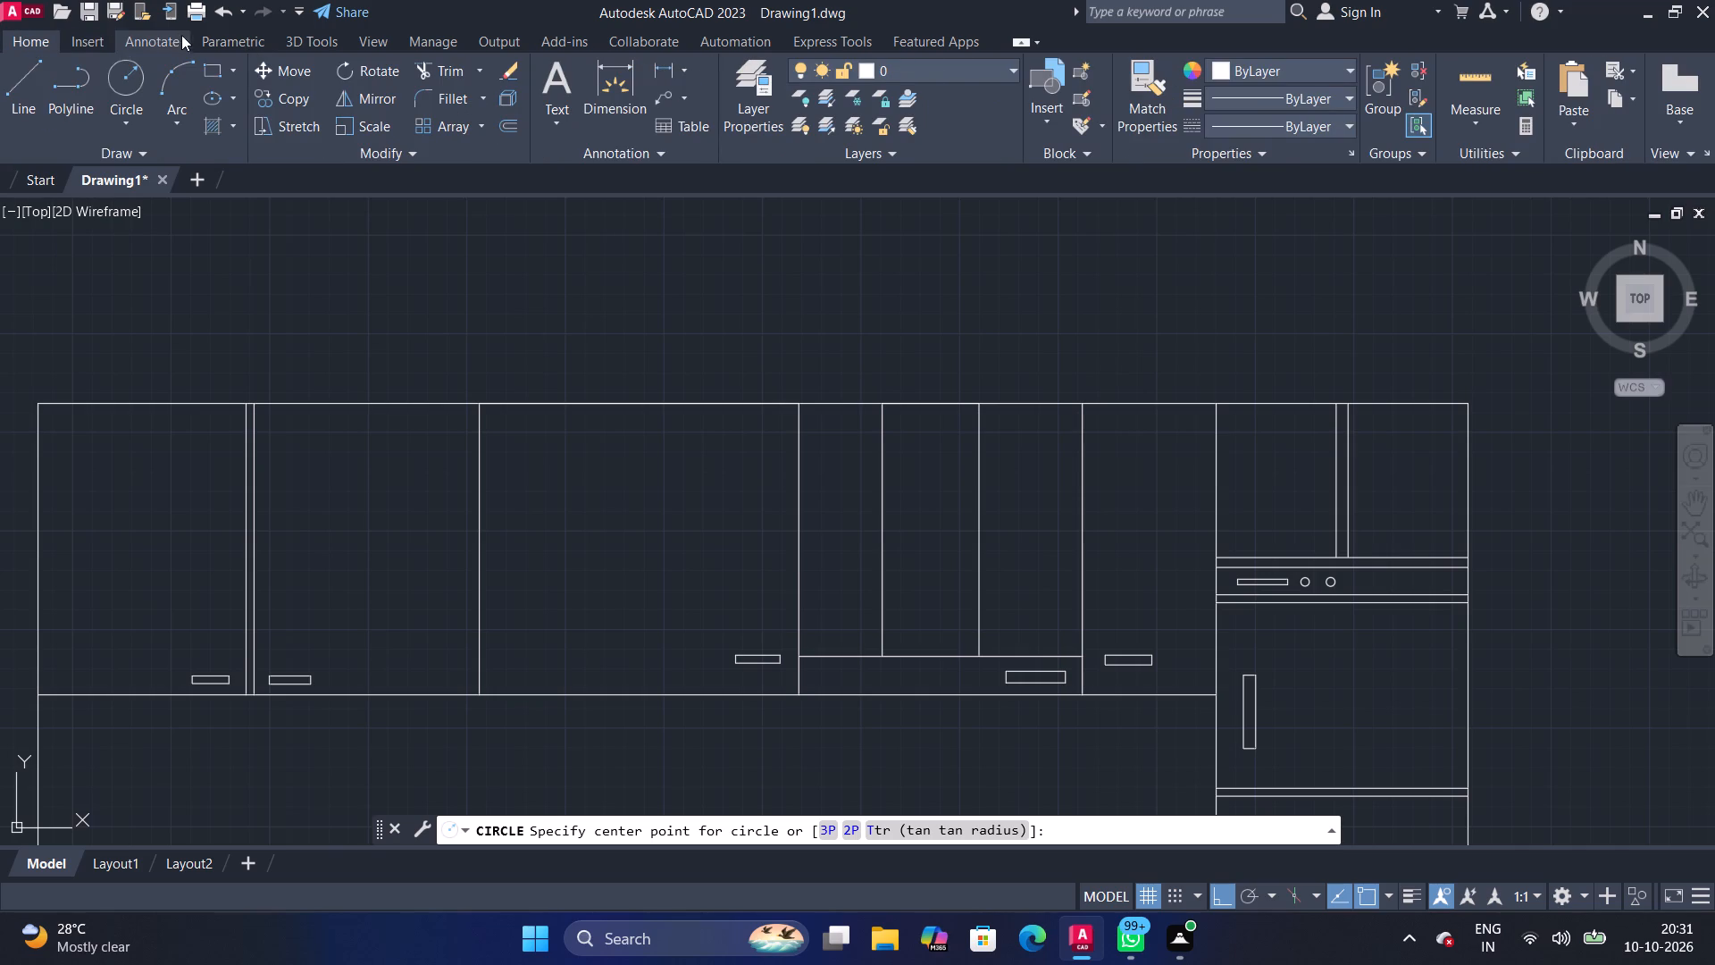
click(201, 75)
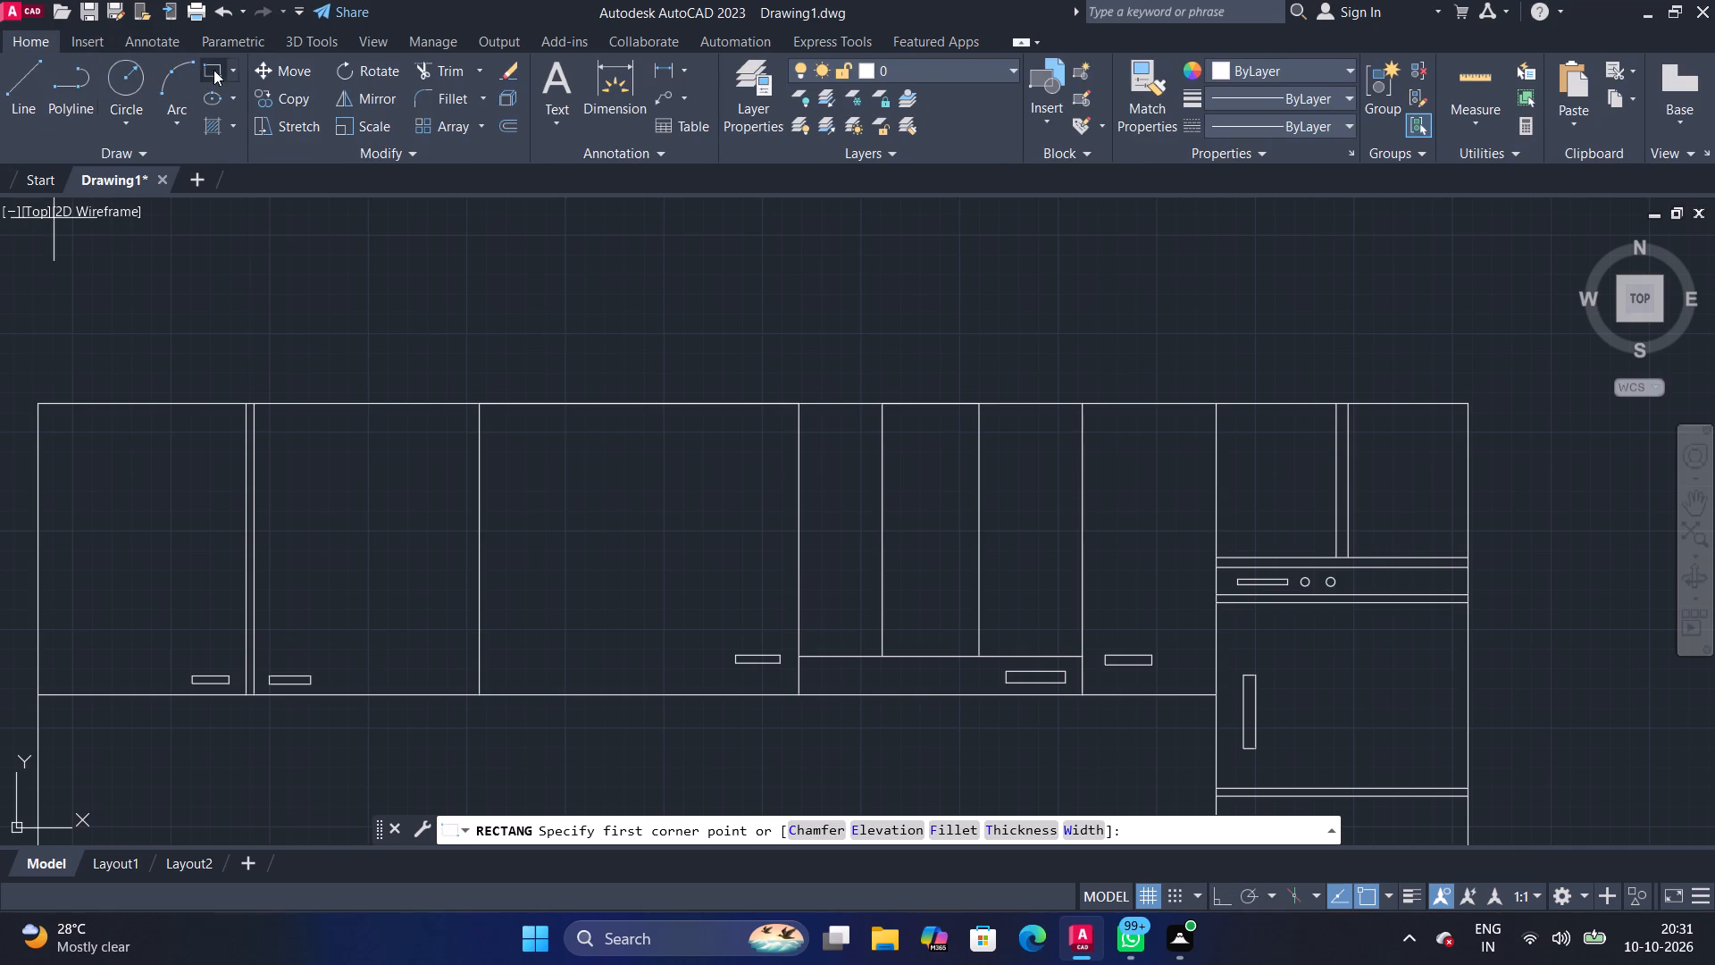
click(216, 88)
Start a hatch with the SOLID pattern and fill the upper compartments, the three hood panels and the strip beneath them.
click(211, 122)
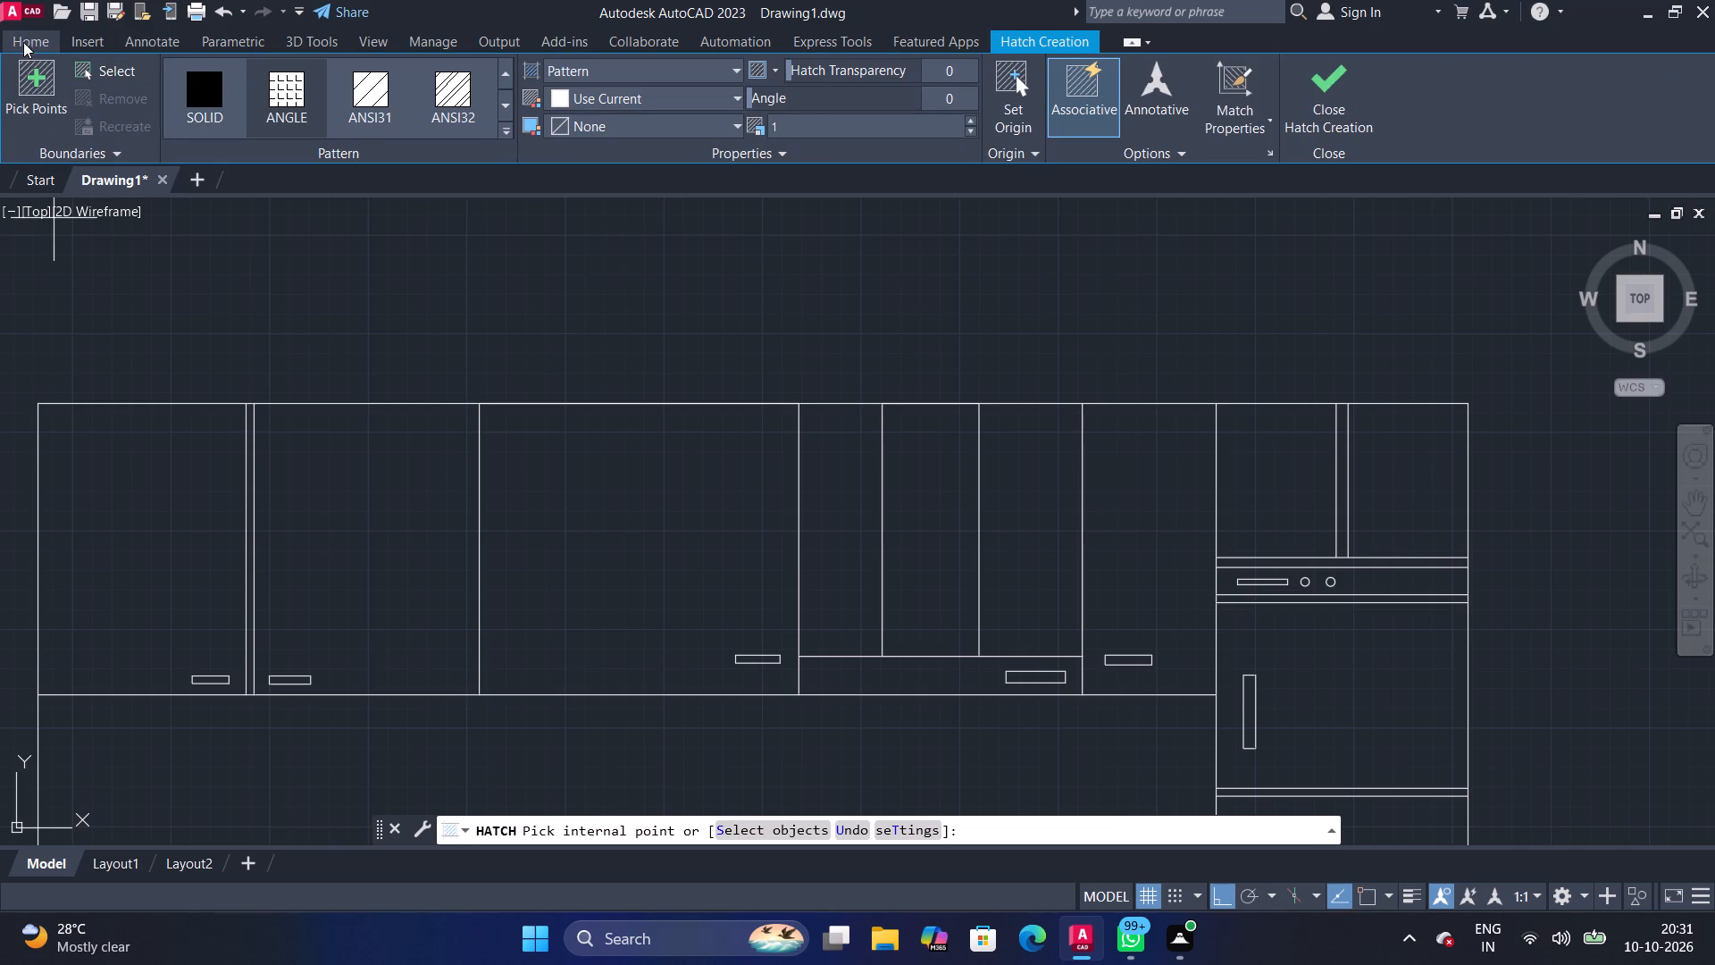
click(197, 78)
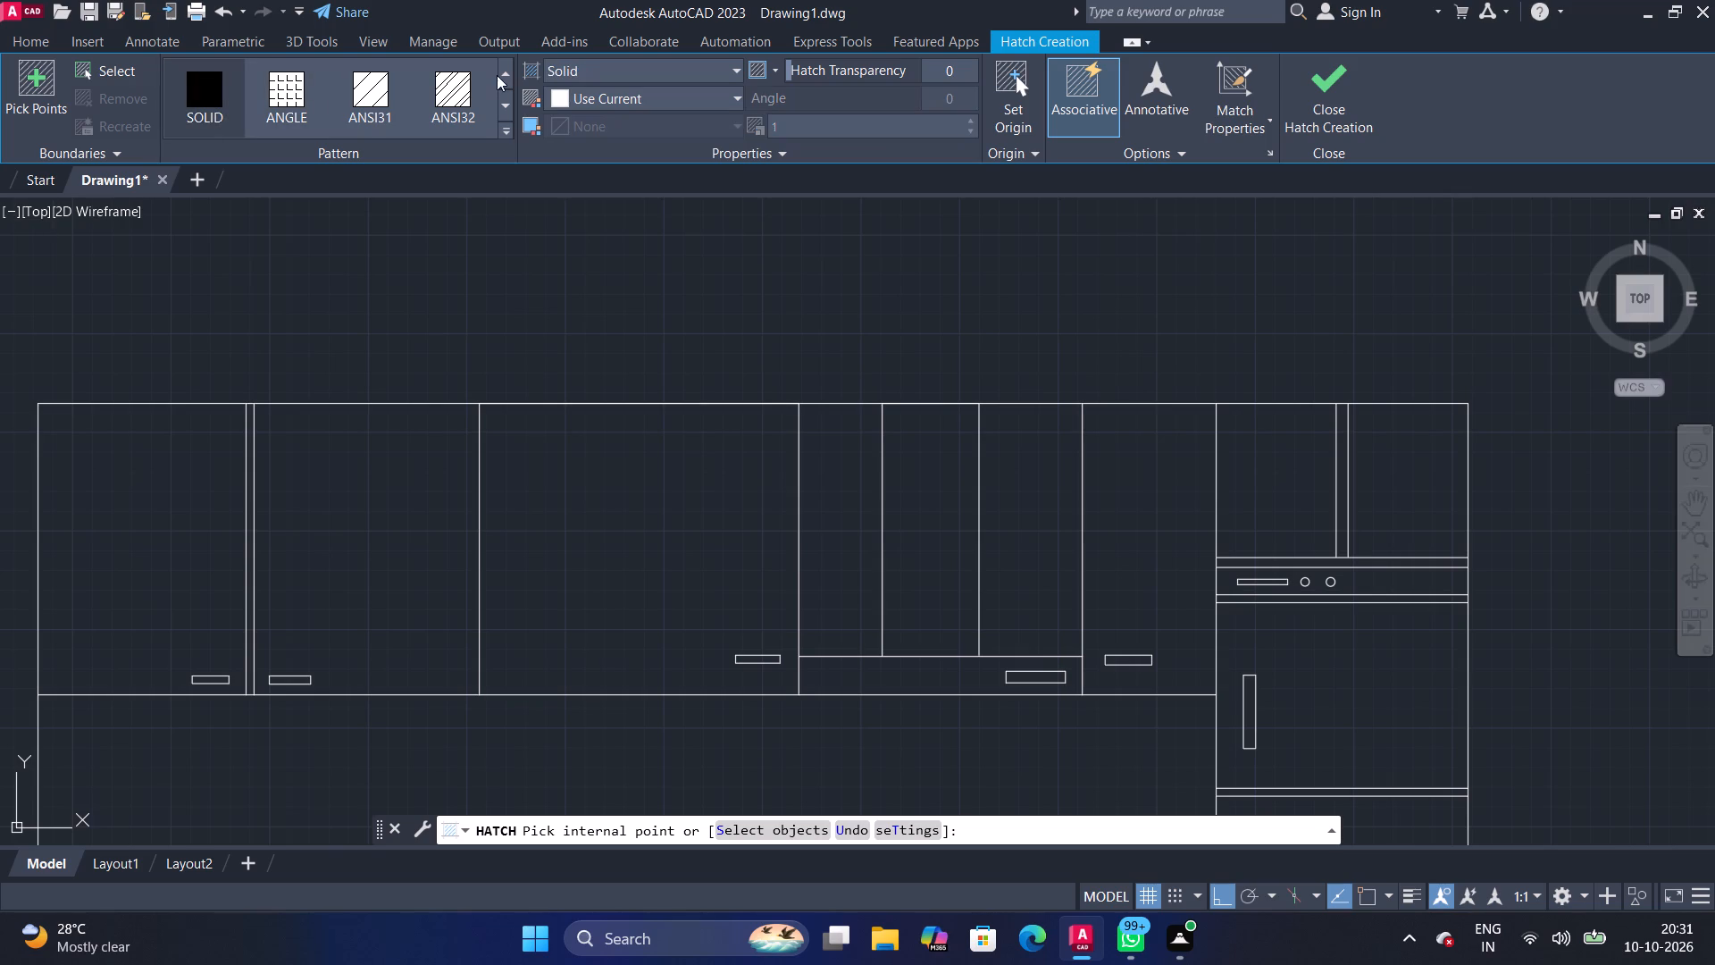
click(130, 486)
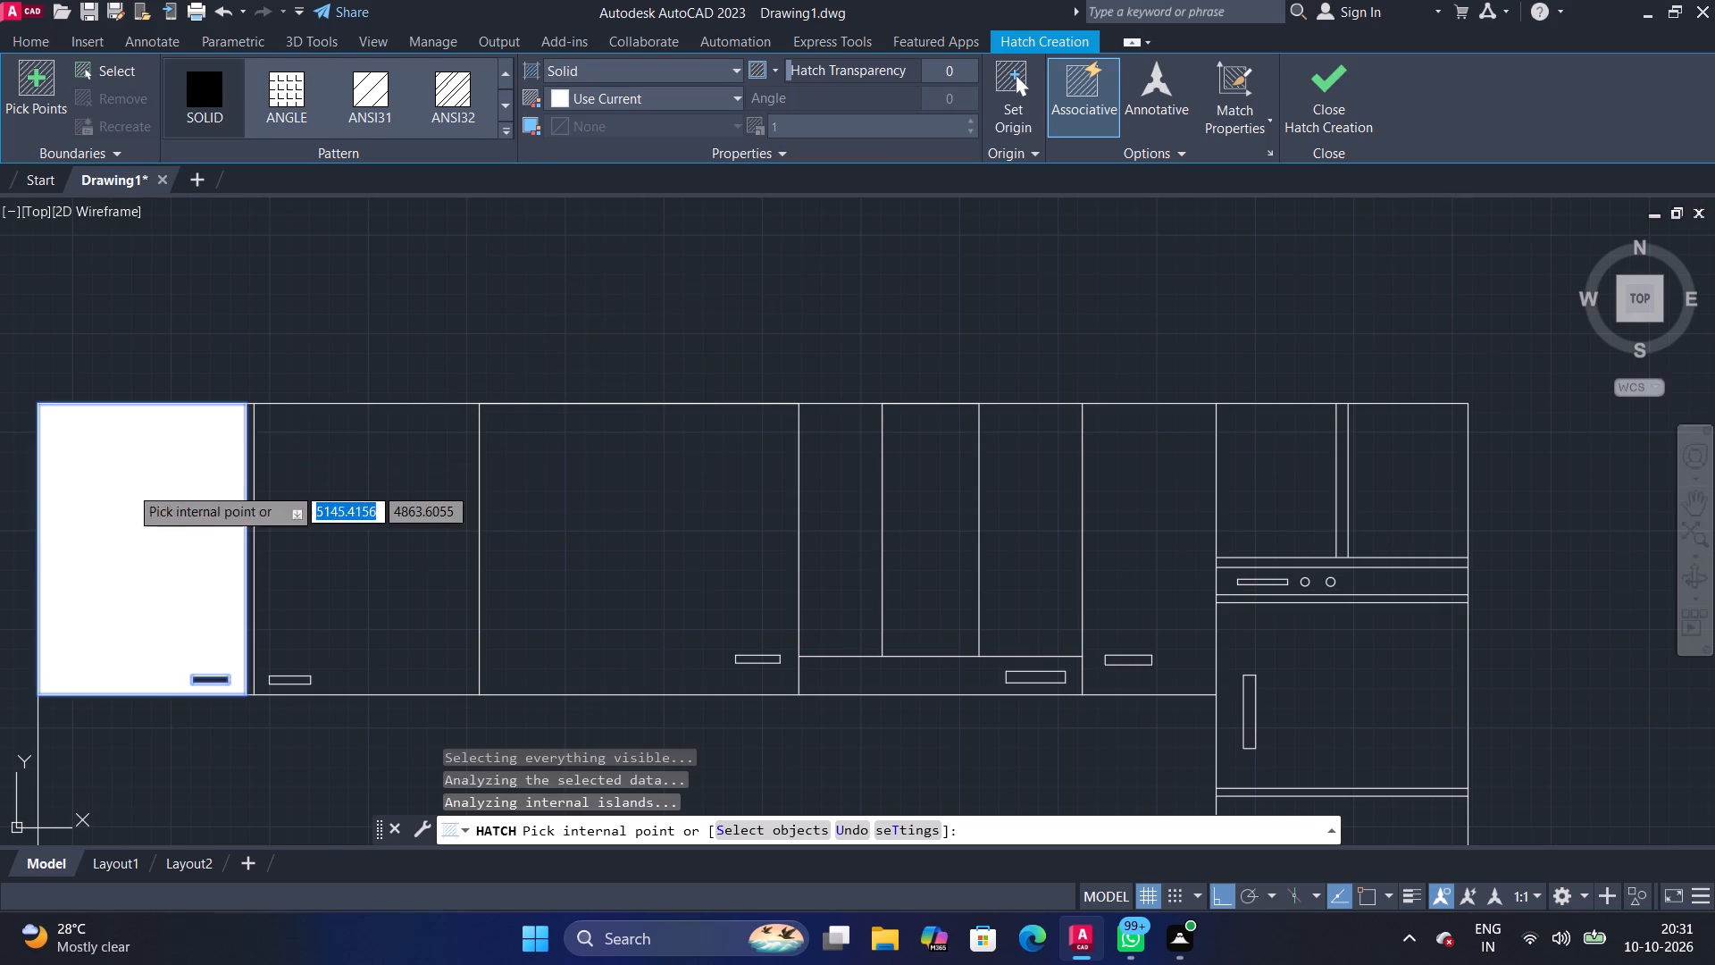
click(362, 537)
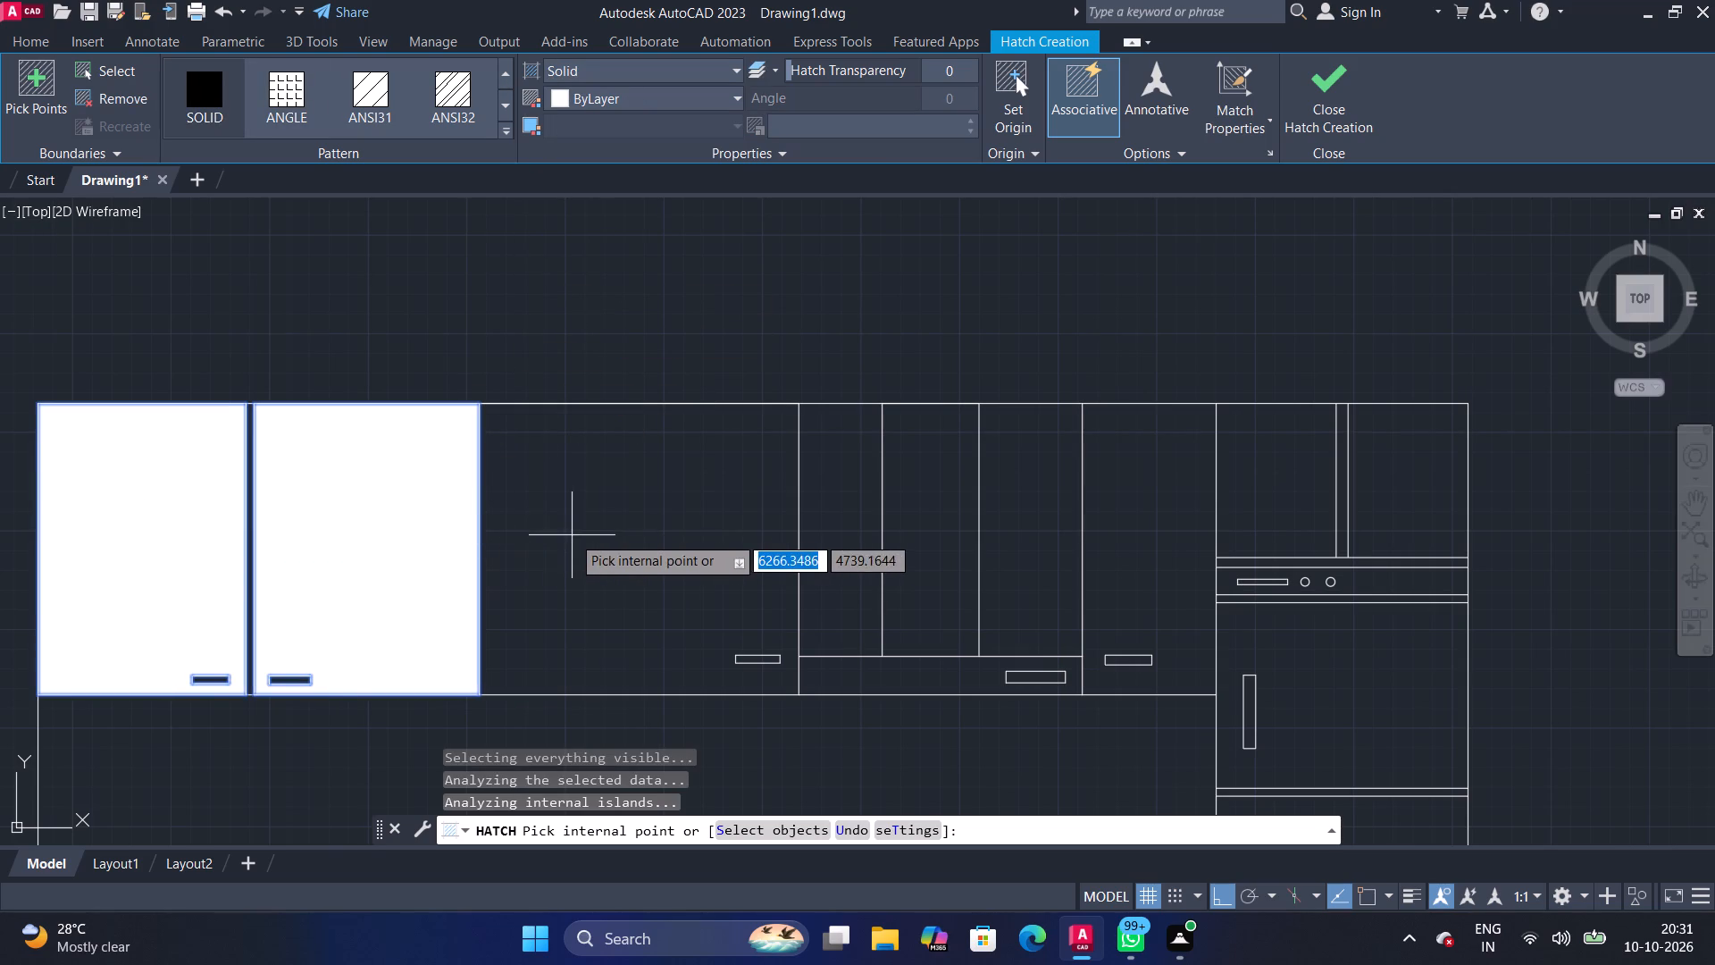
click(573, 532)
click(808, 540)
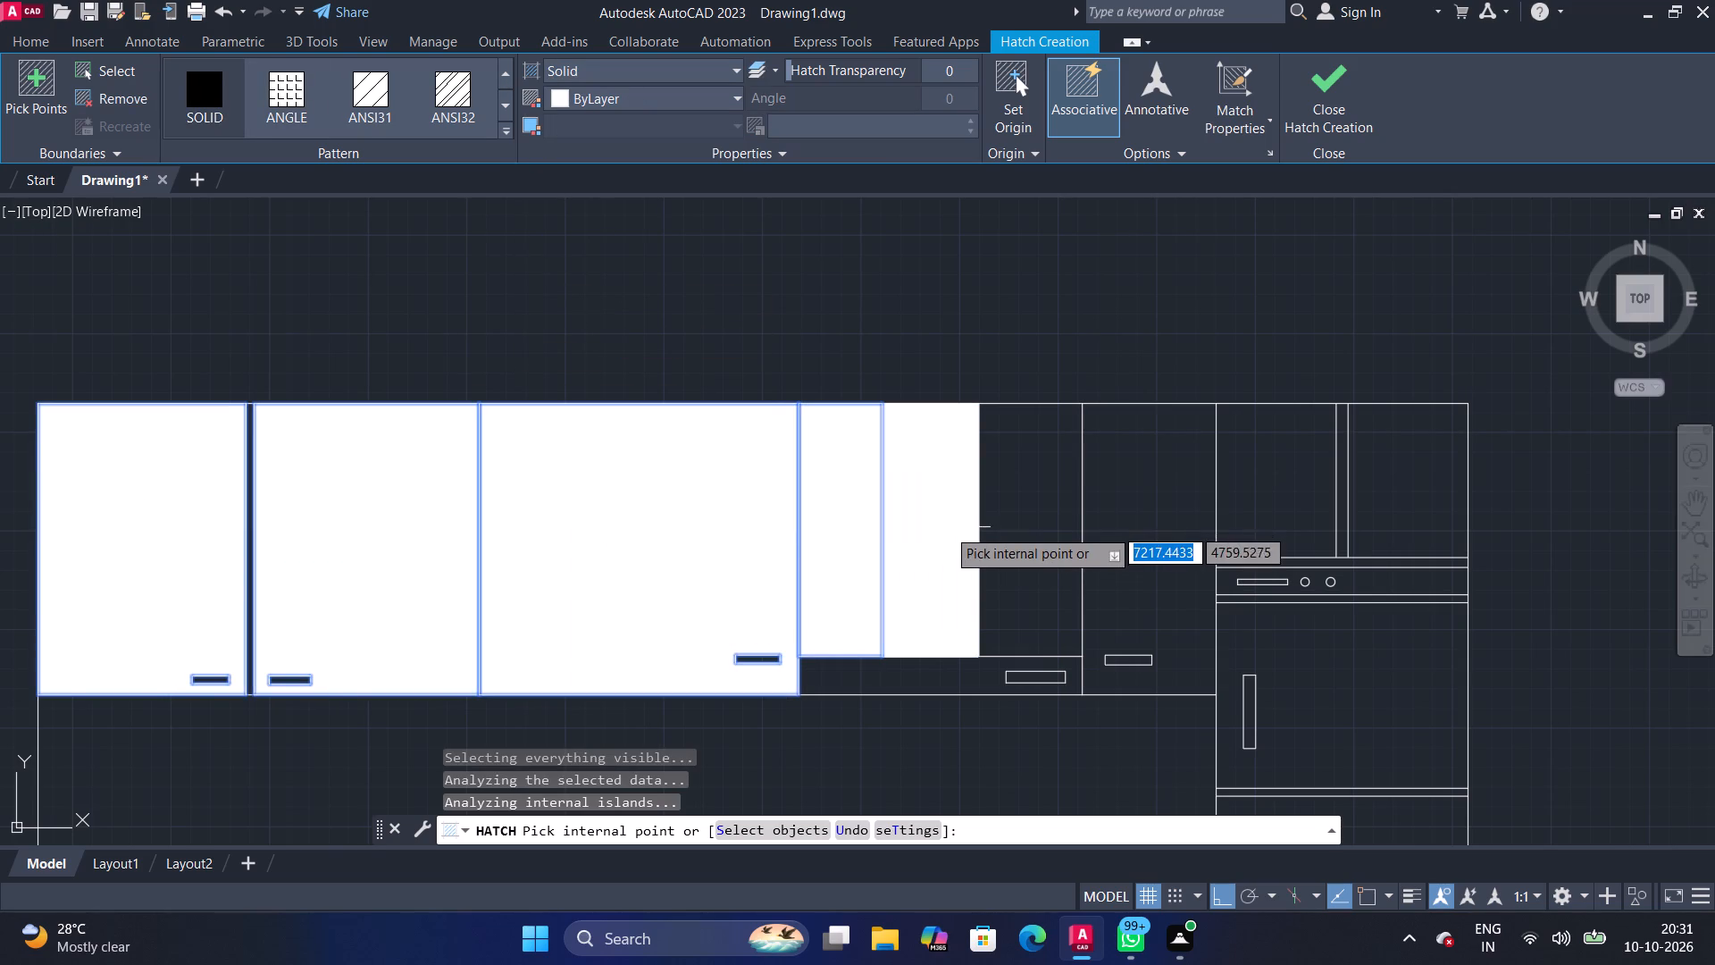
click(948, 526)
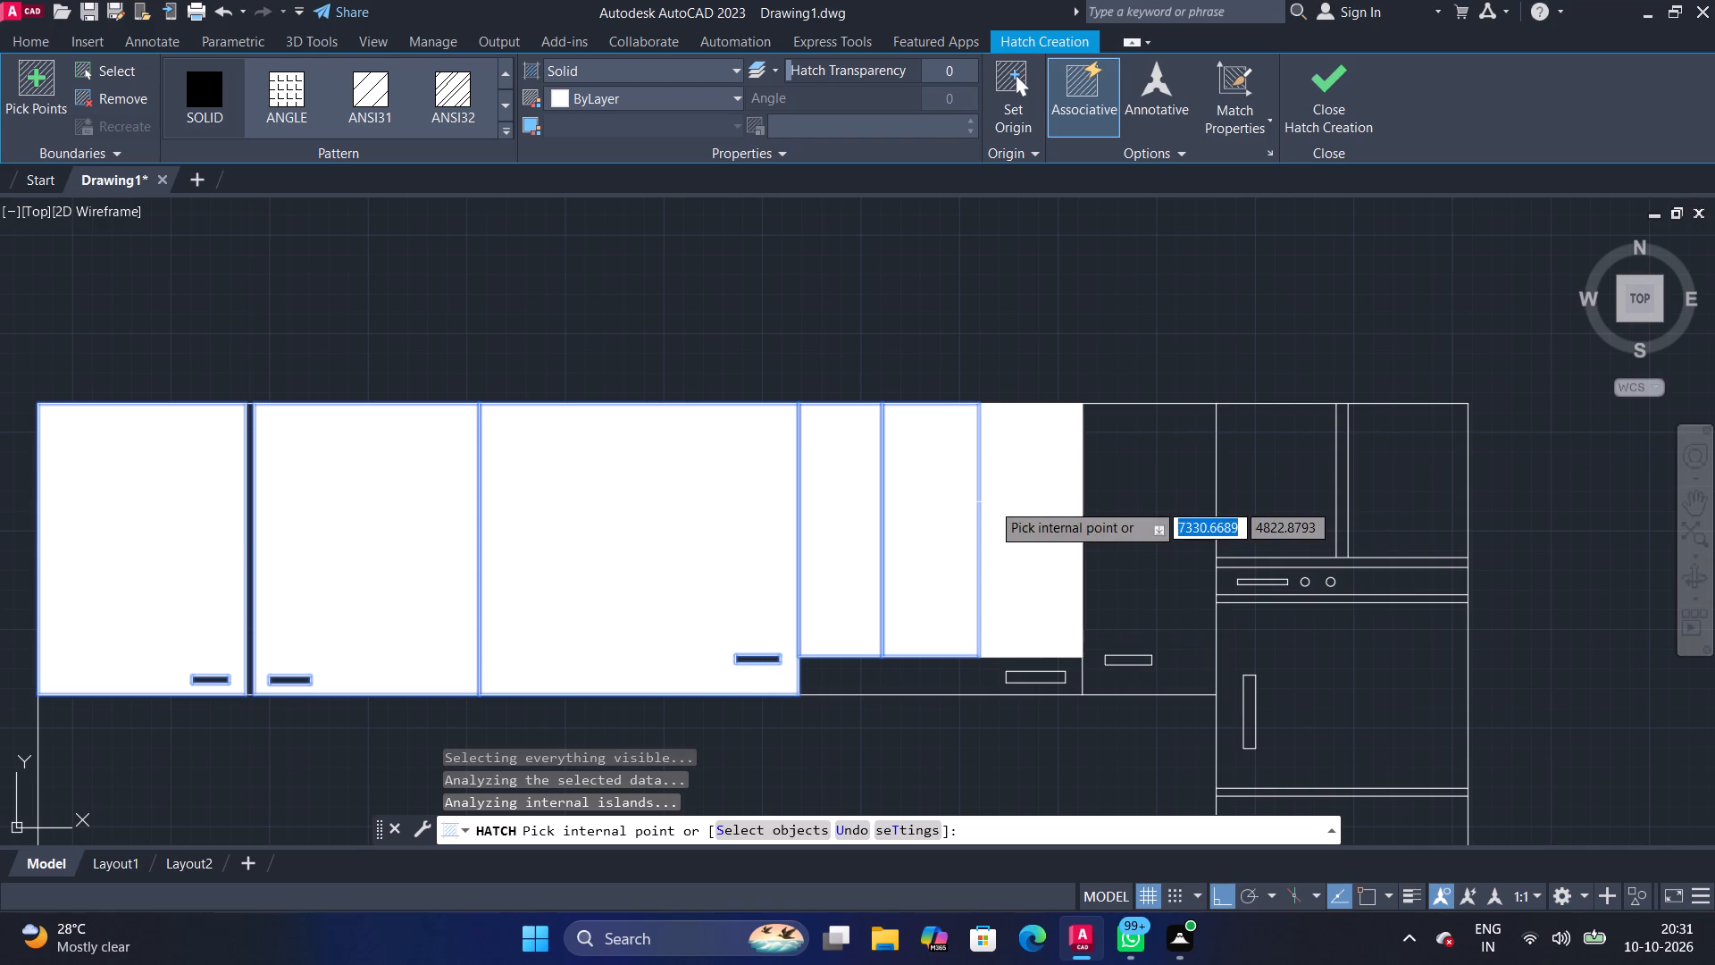
click(991, 502)
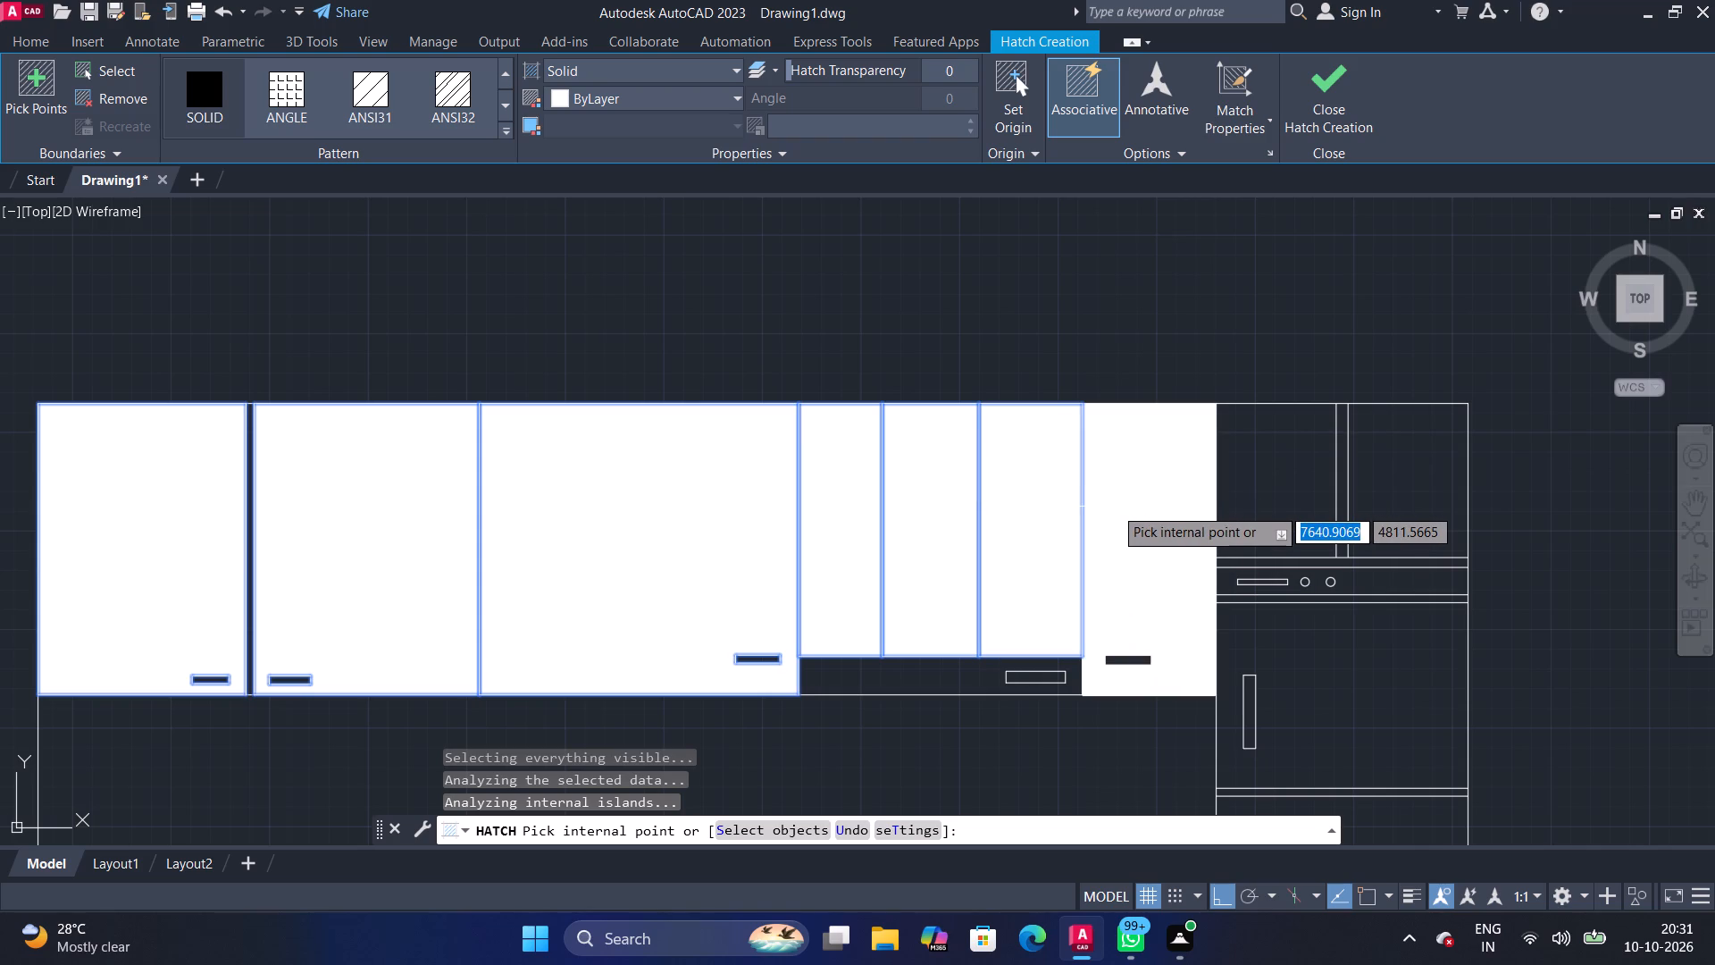
click(1114, 506)
click(922, 667)
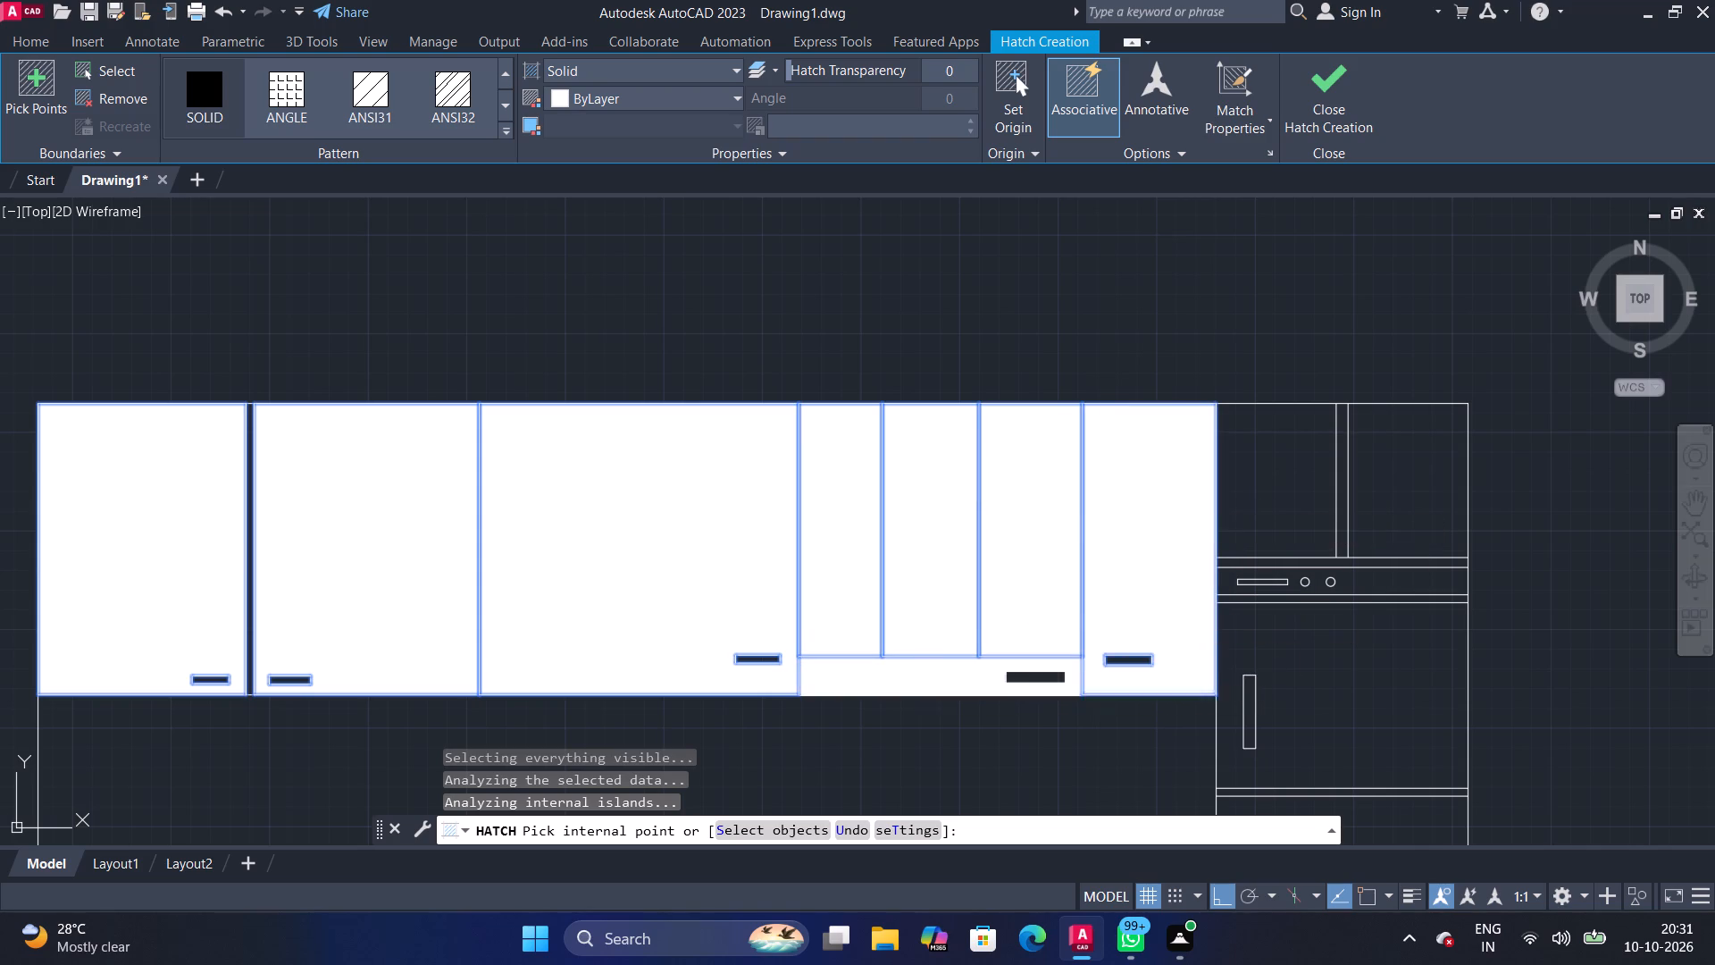
Add the right-hand column's two top compartments and its two tall doors to the solid hatch.
click(1233, 501)
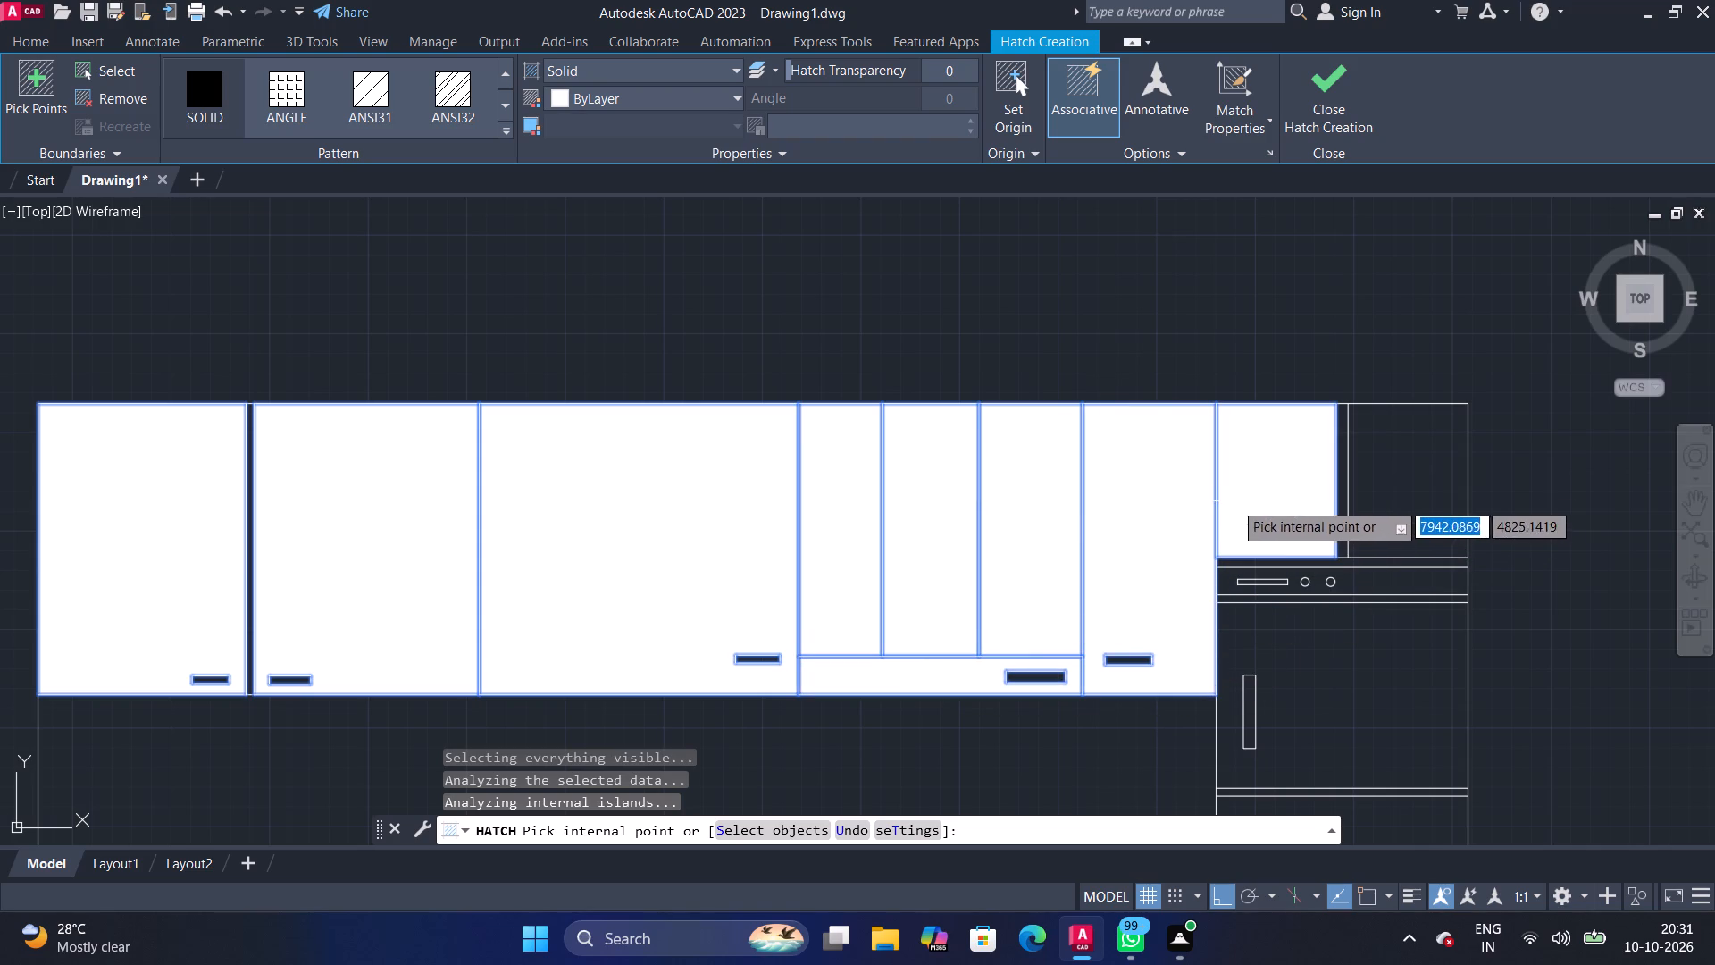
click(1398, 493)
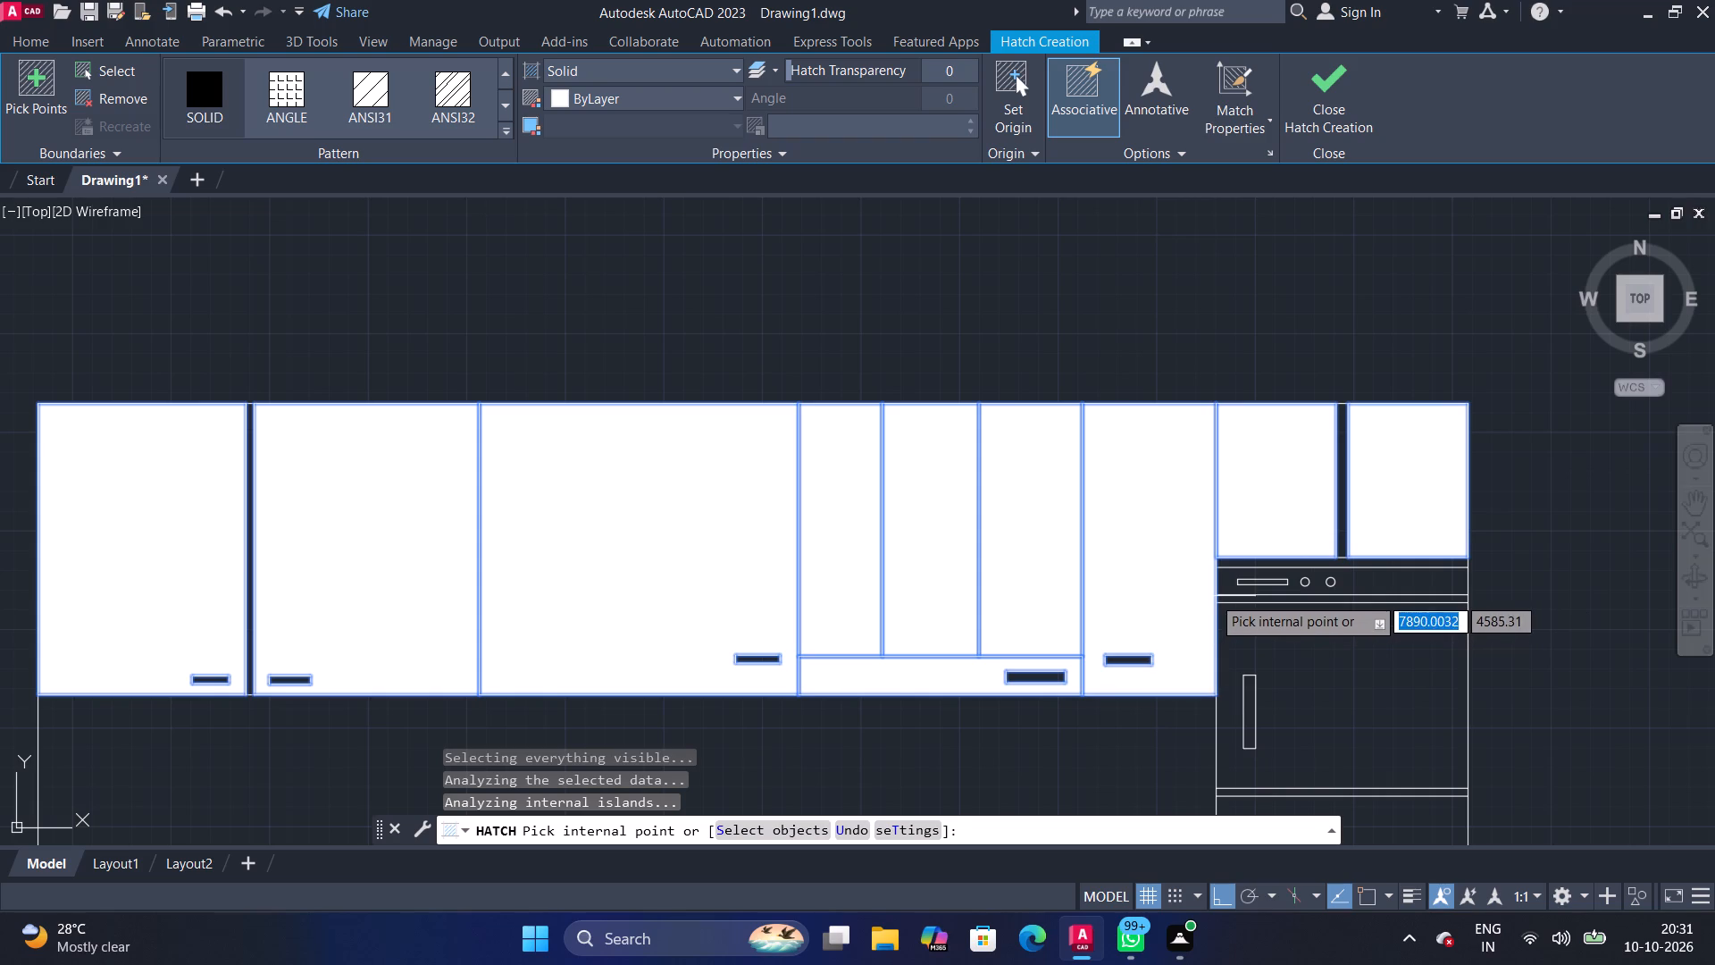
middle_drag(1214, 593, 1167, 462)
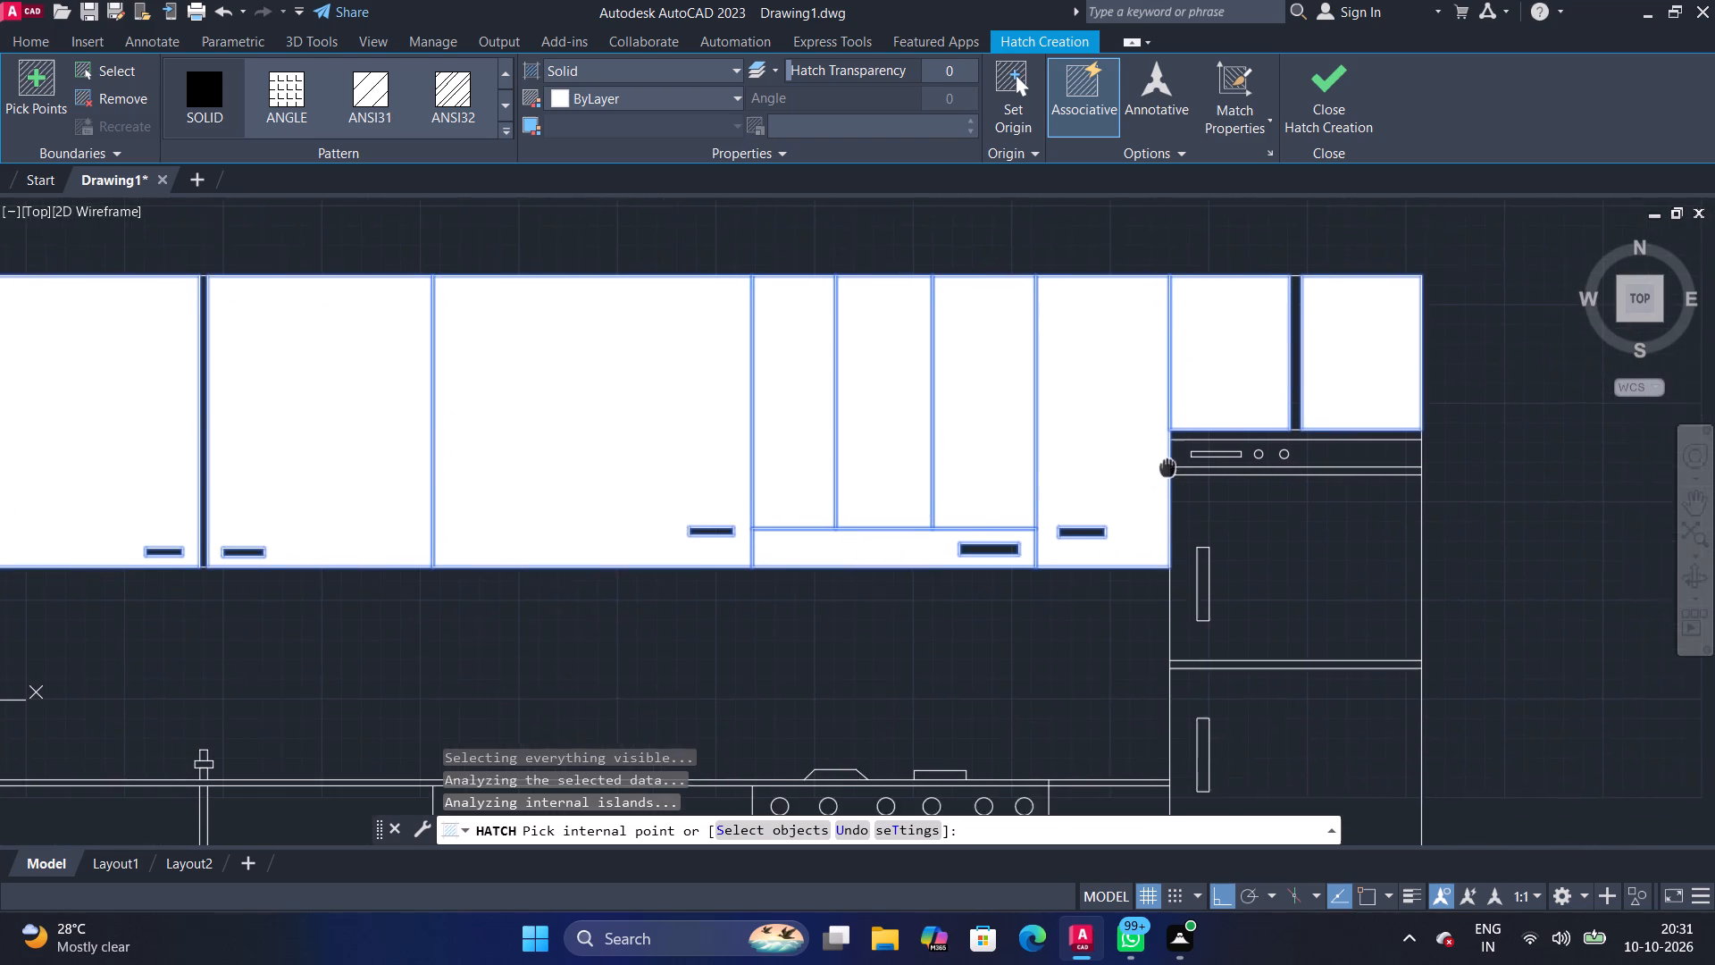
middle_drag(1167, 462, 1159, 366)
middle_drag(1334, 503, 1305, 437)
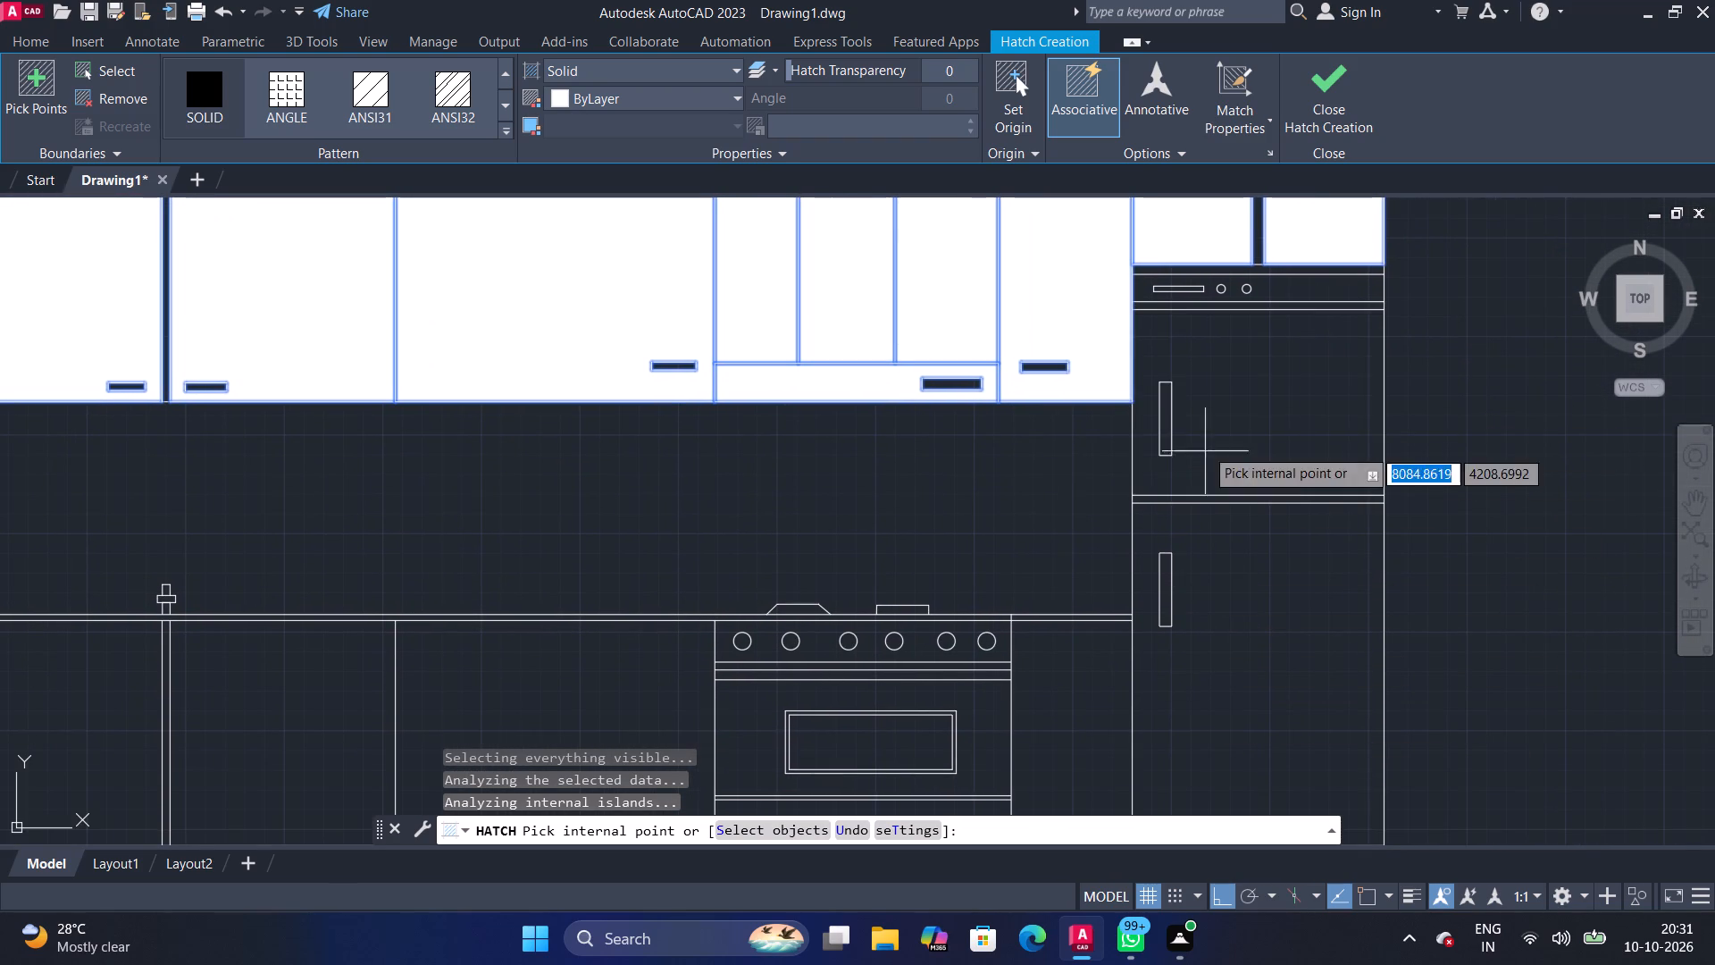
click(1223, 426)
click(1284, 592)
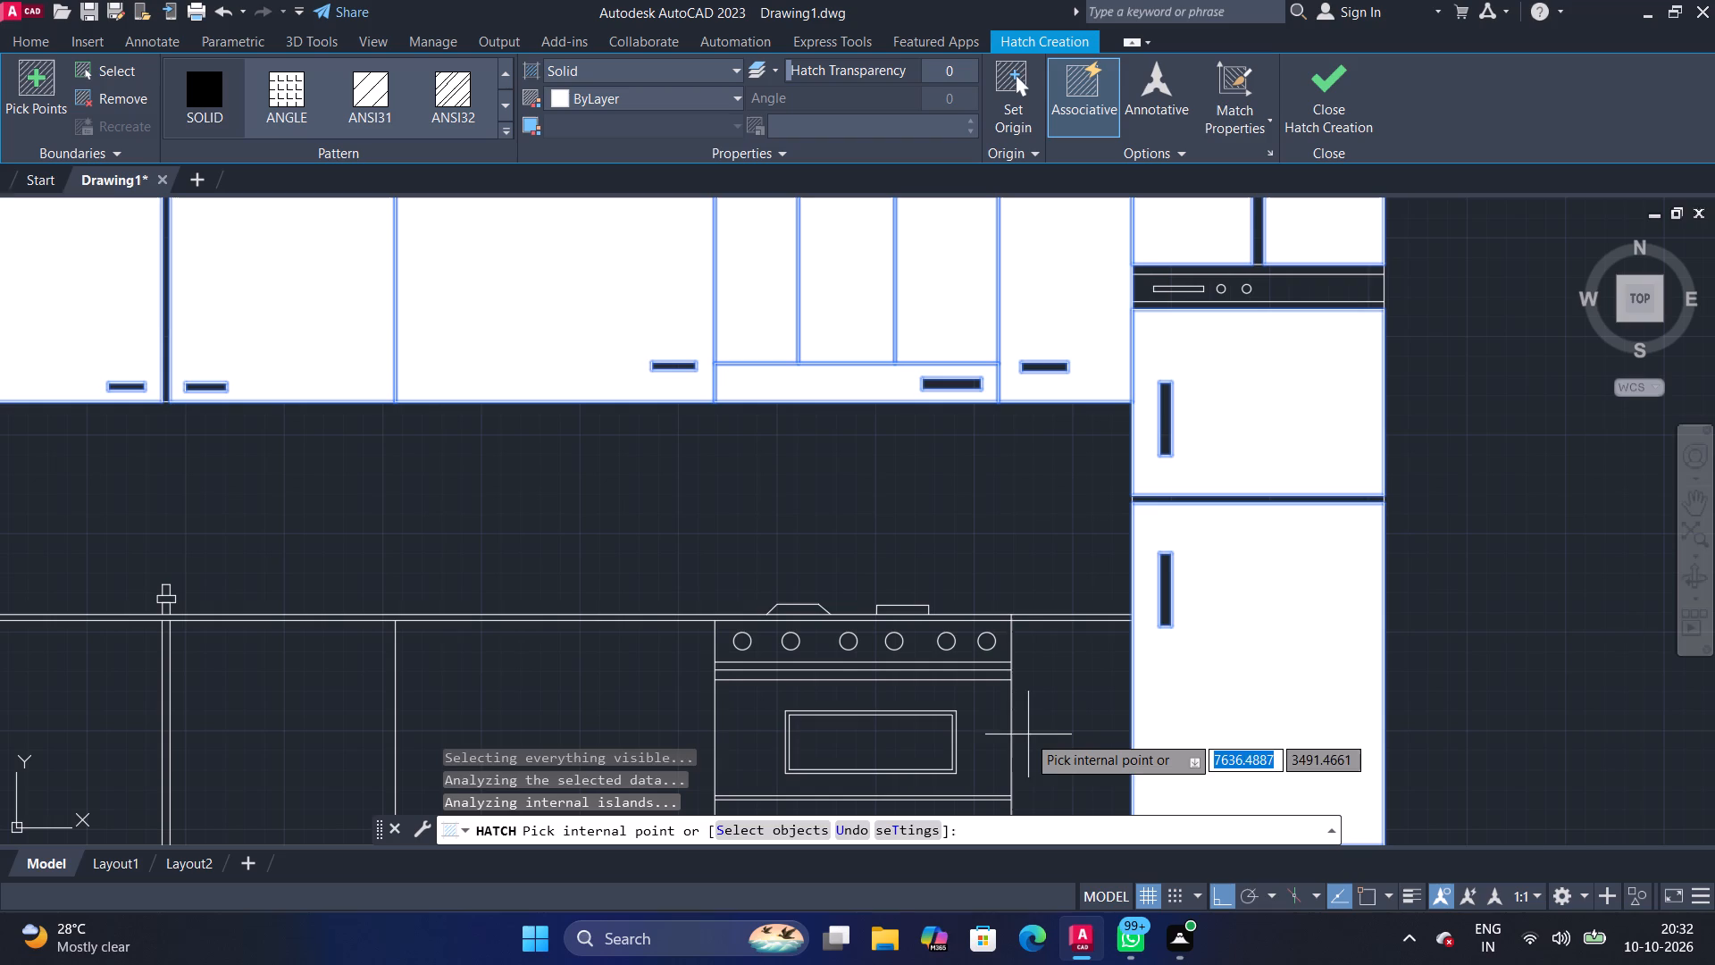
Add the lower compartments on both sides of the oven and the oven door around its window to the solid hatch.
click(1048, 713)
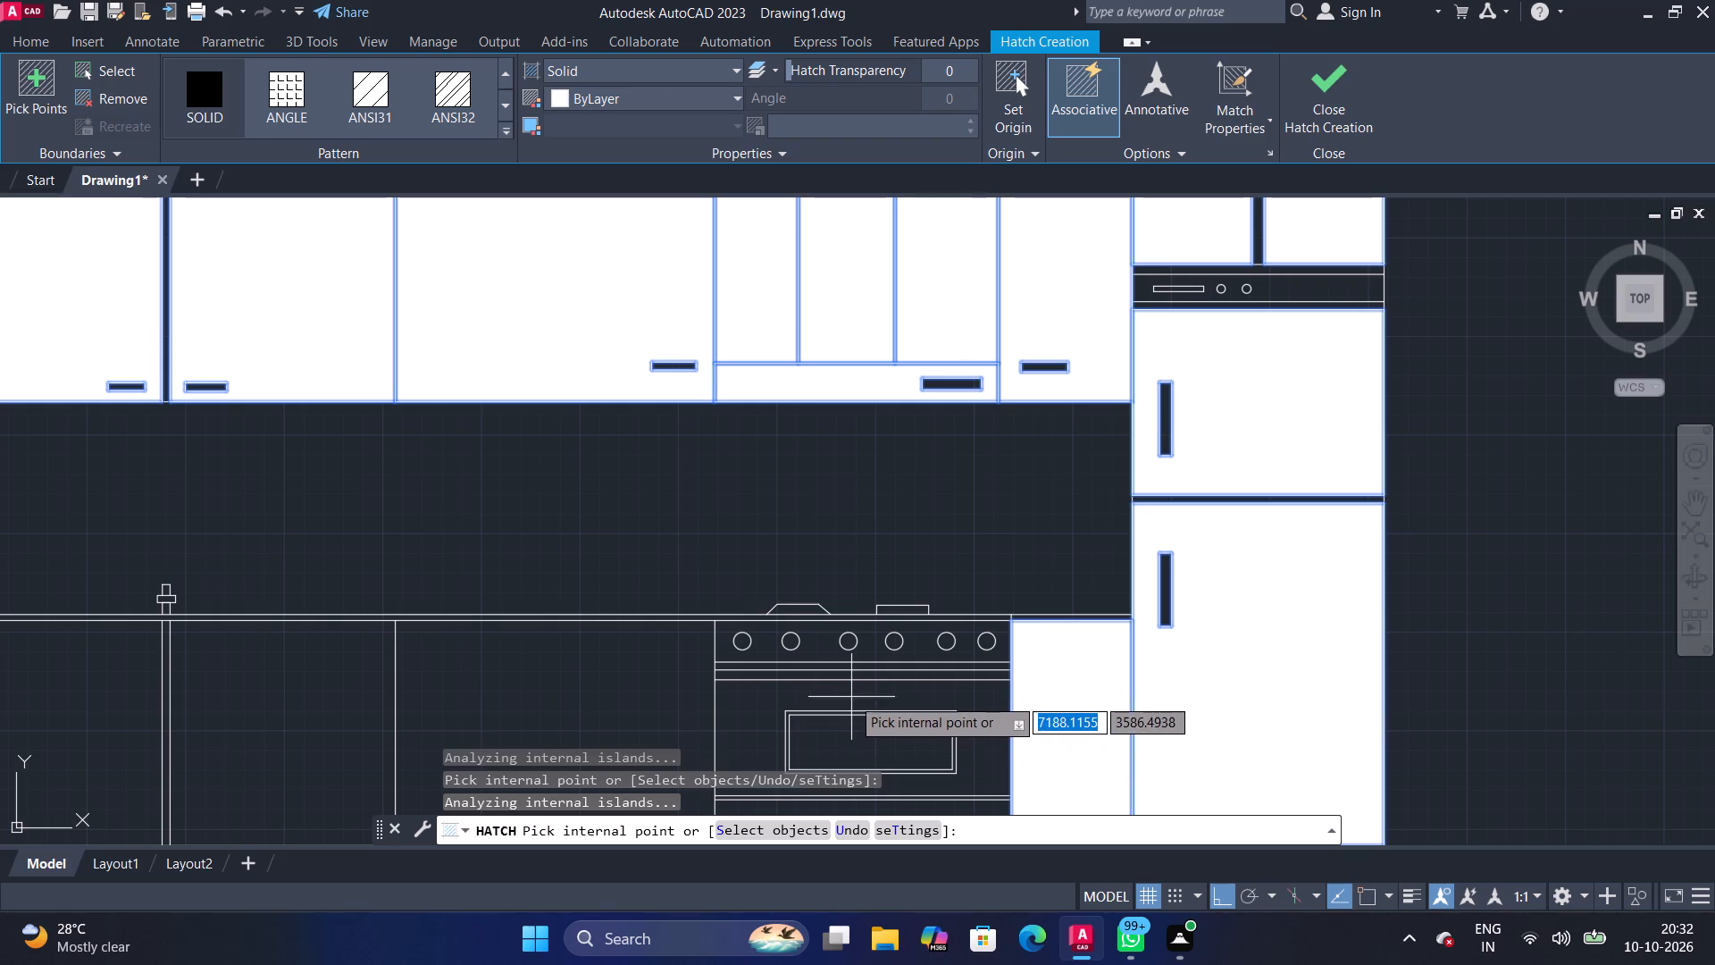
click(851, 695)
click(844, 729)
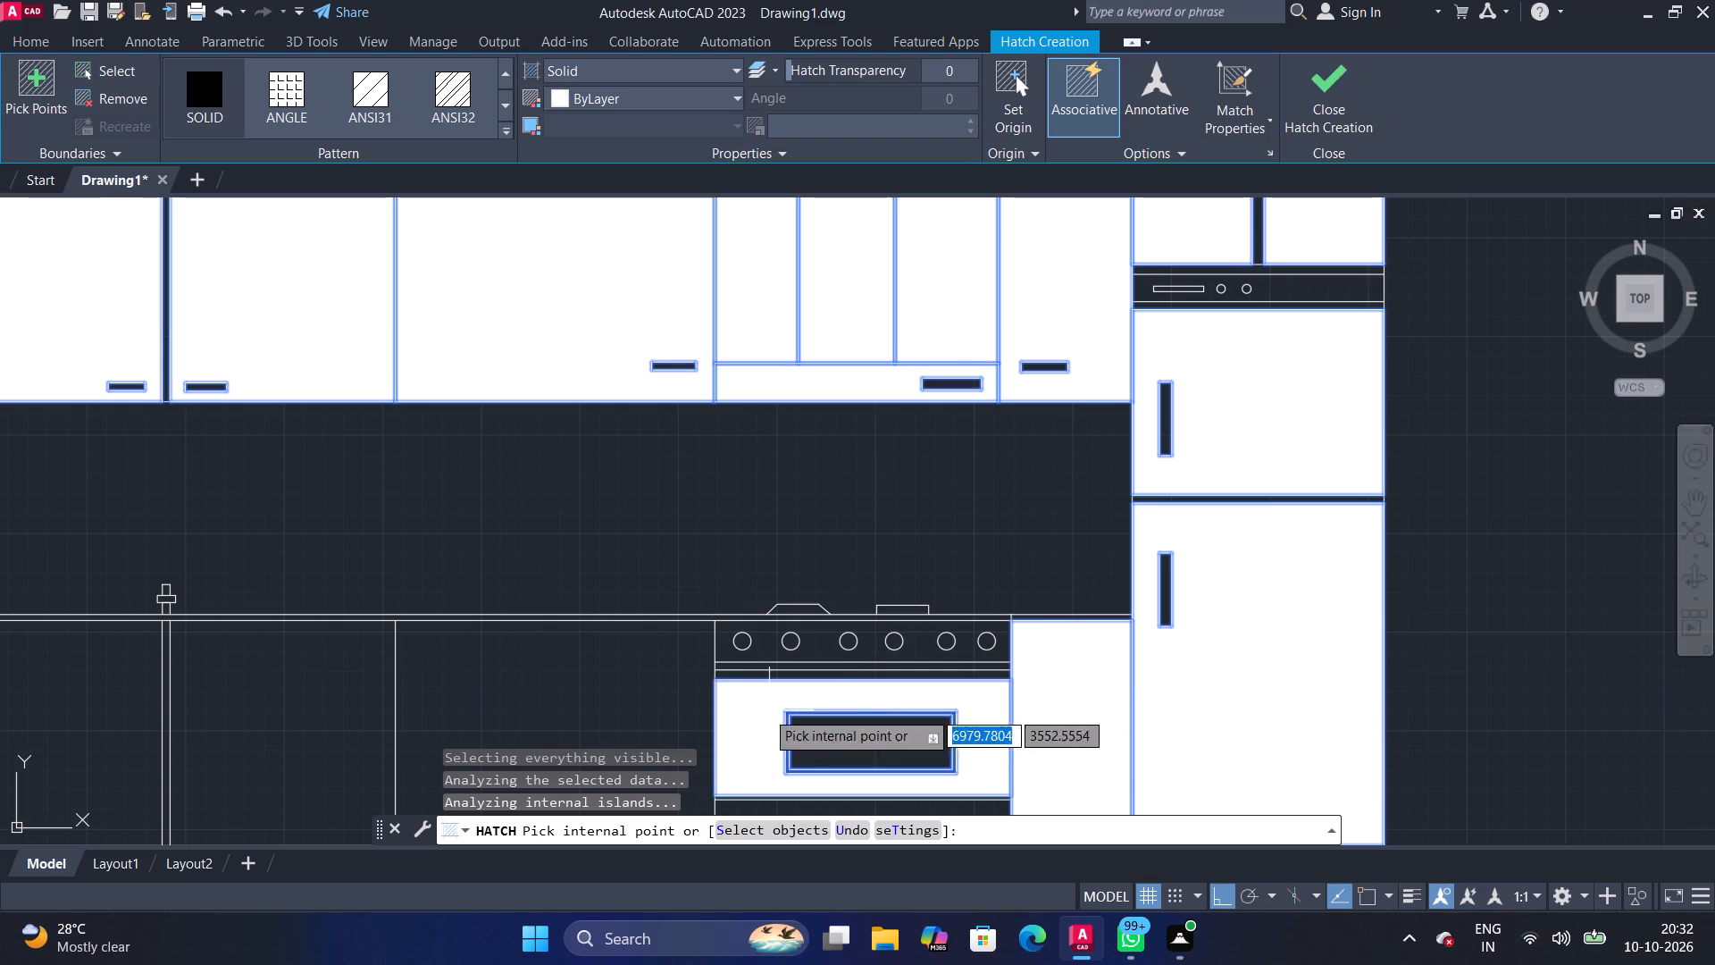
click(517, 694)
scroll(551, 463, down, 2)
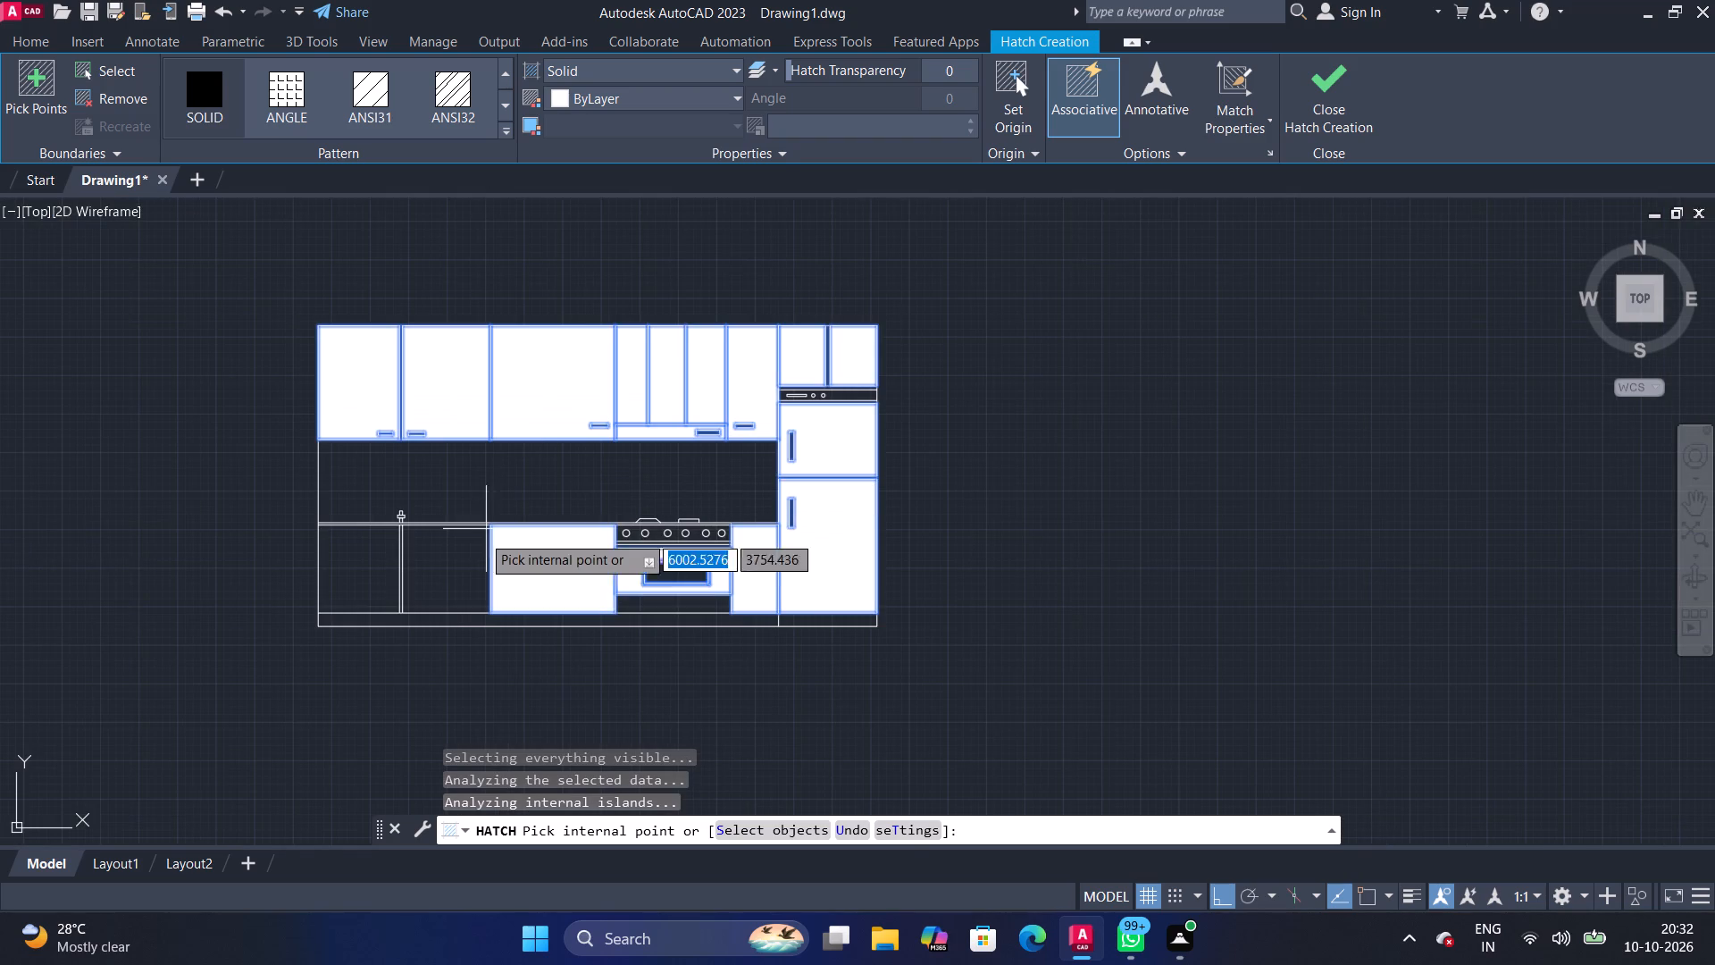
click(459, 581)
click(369, 569)
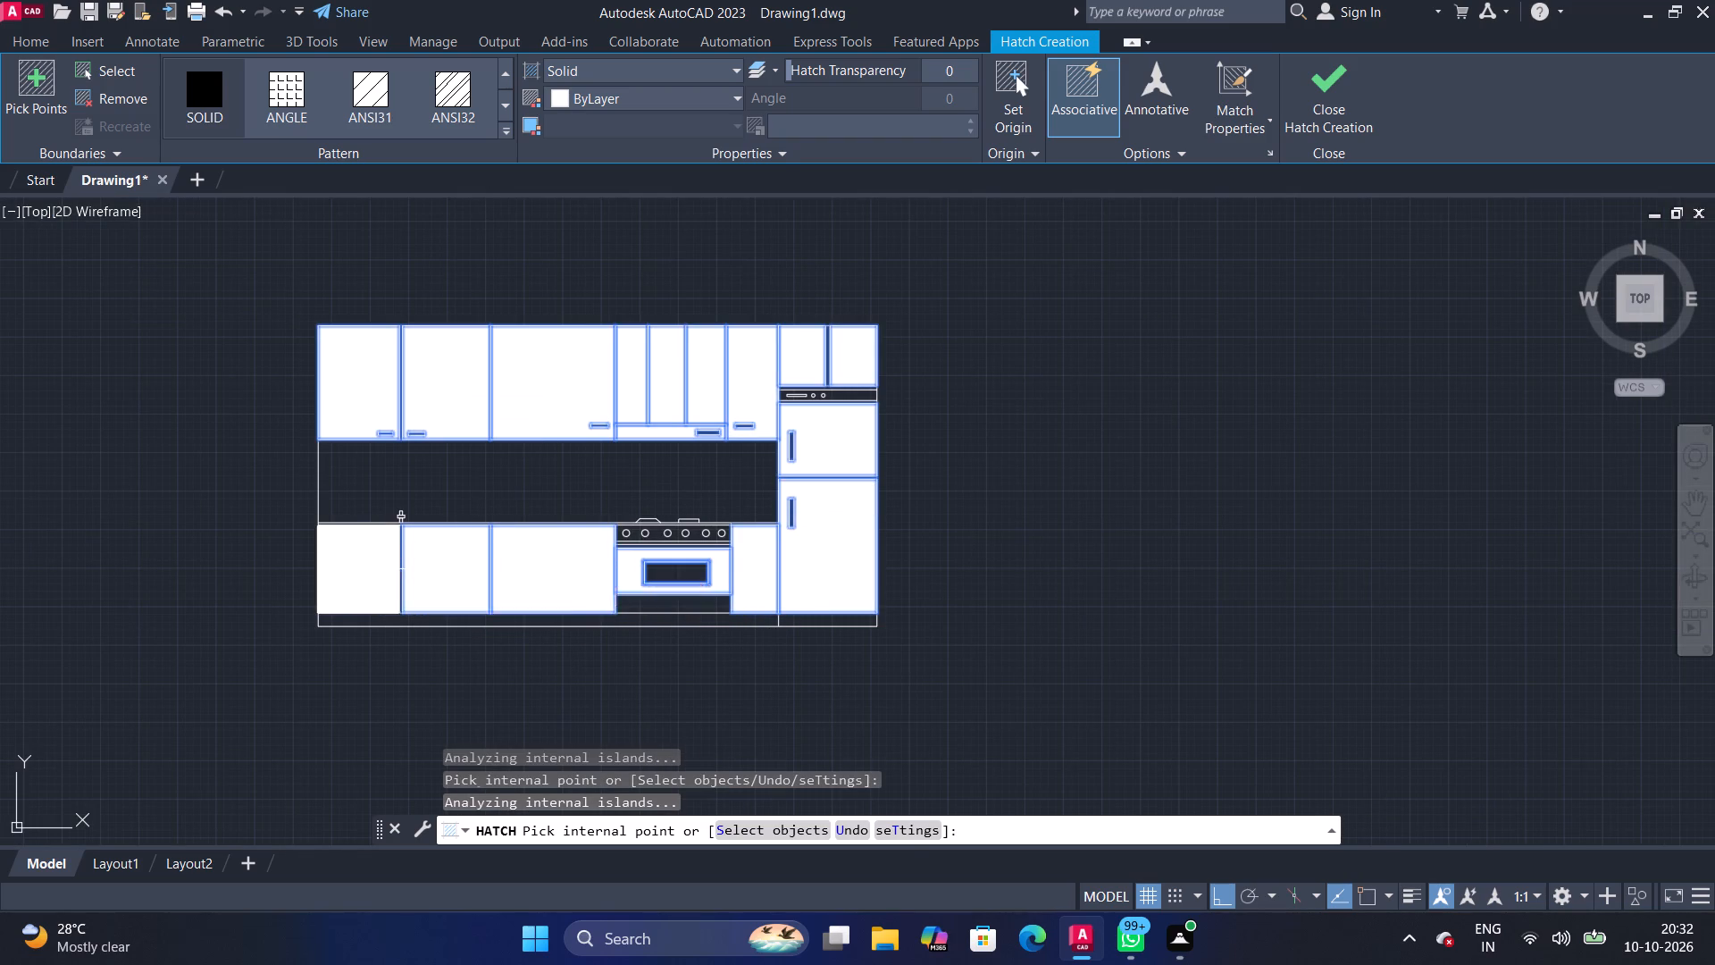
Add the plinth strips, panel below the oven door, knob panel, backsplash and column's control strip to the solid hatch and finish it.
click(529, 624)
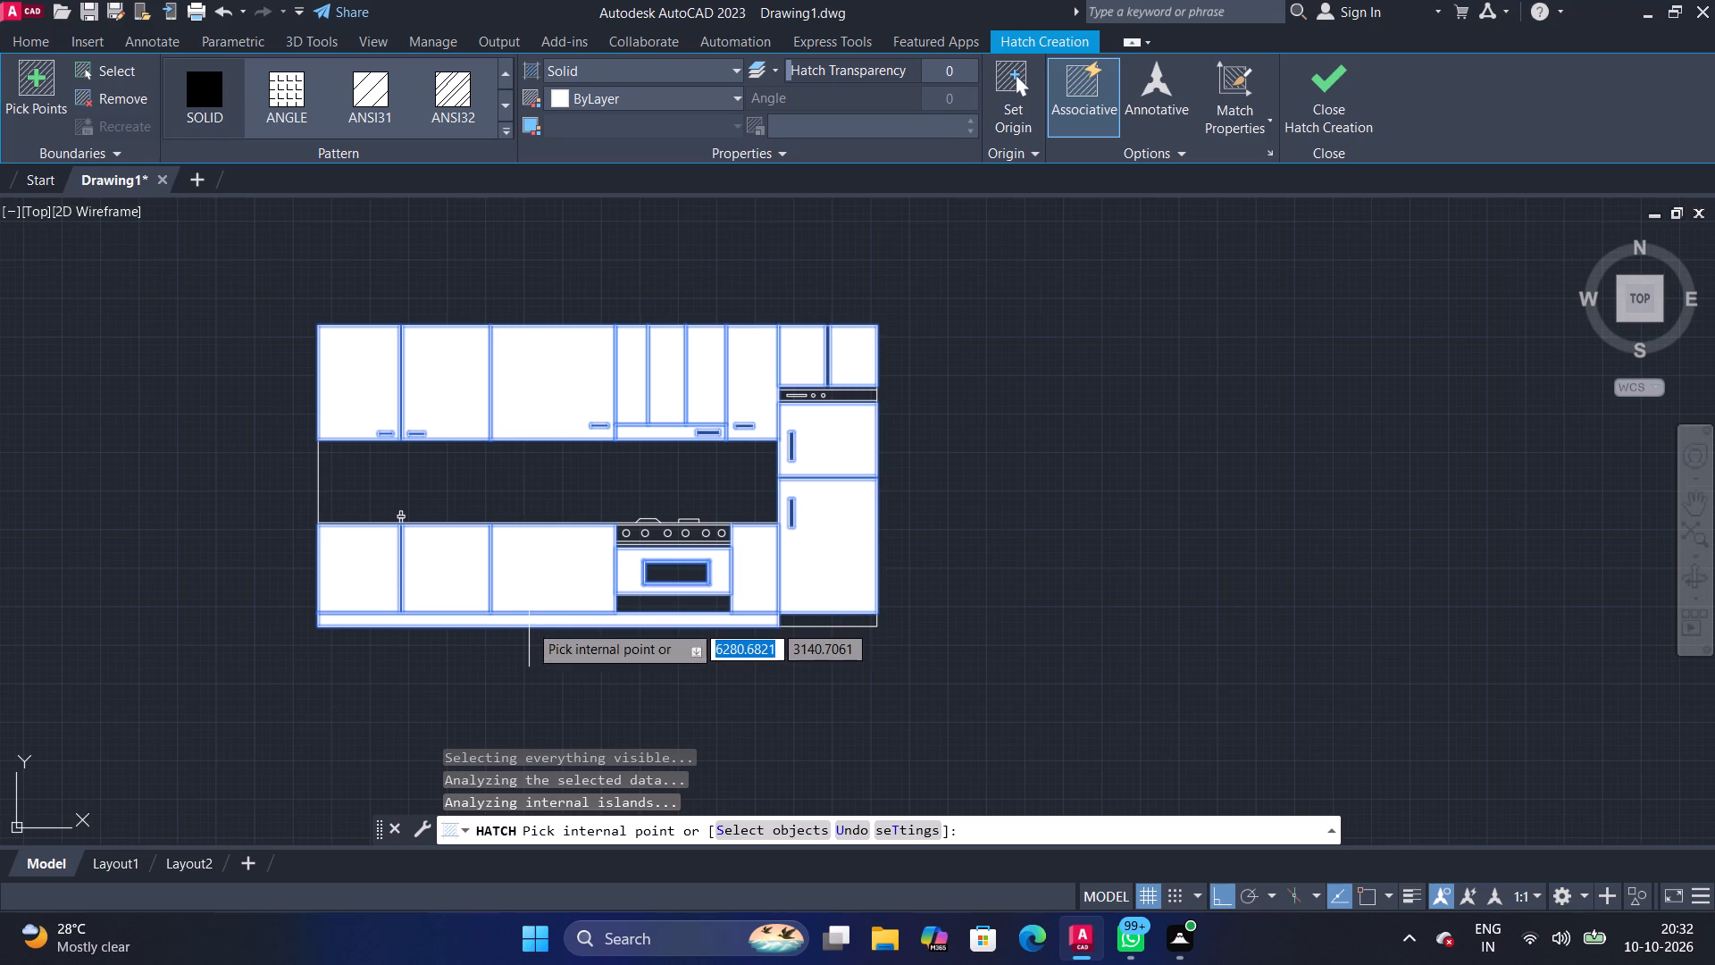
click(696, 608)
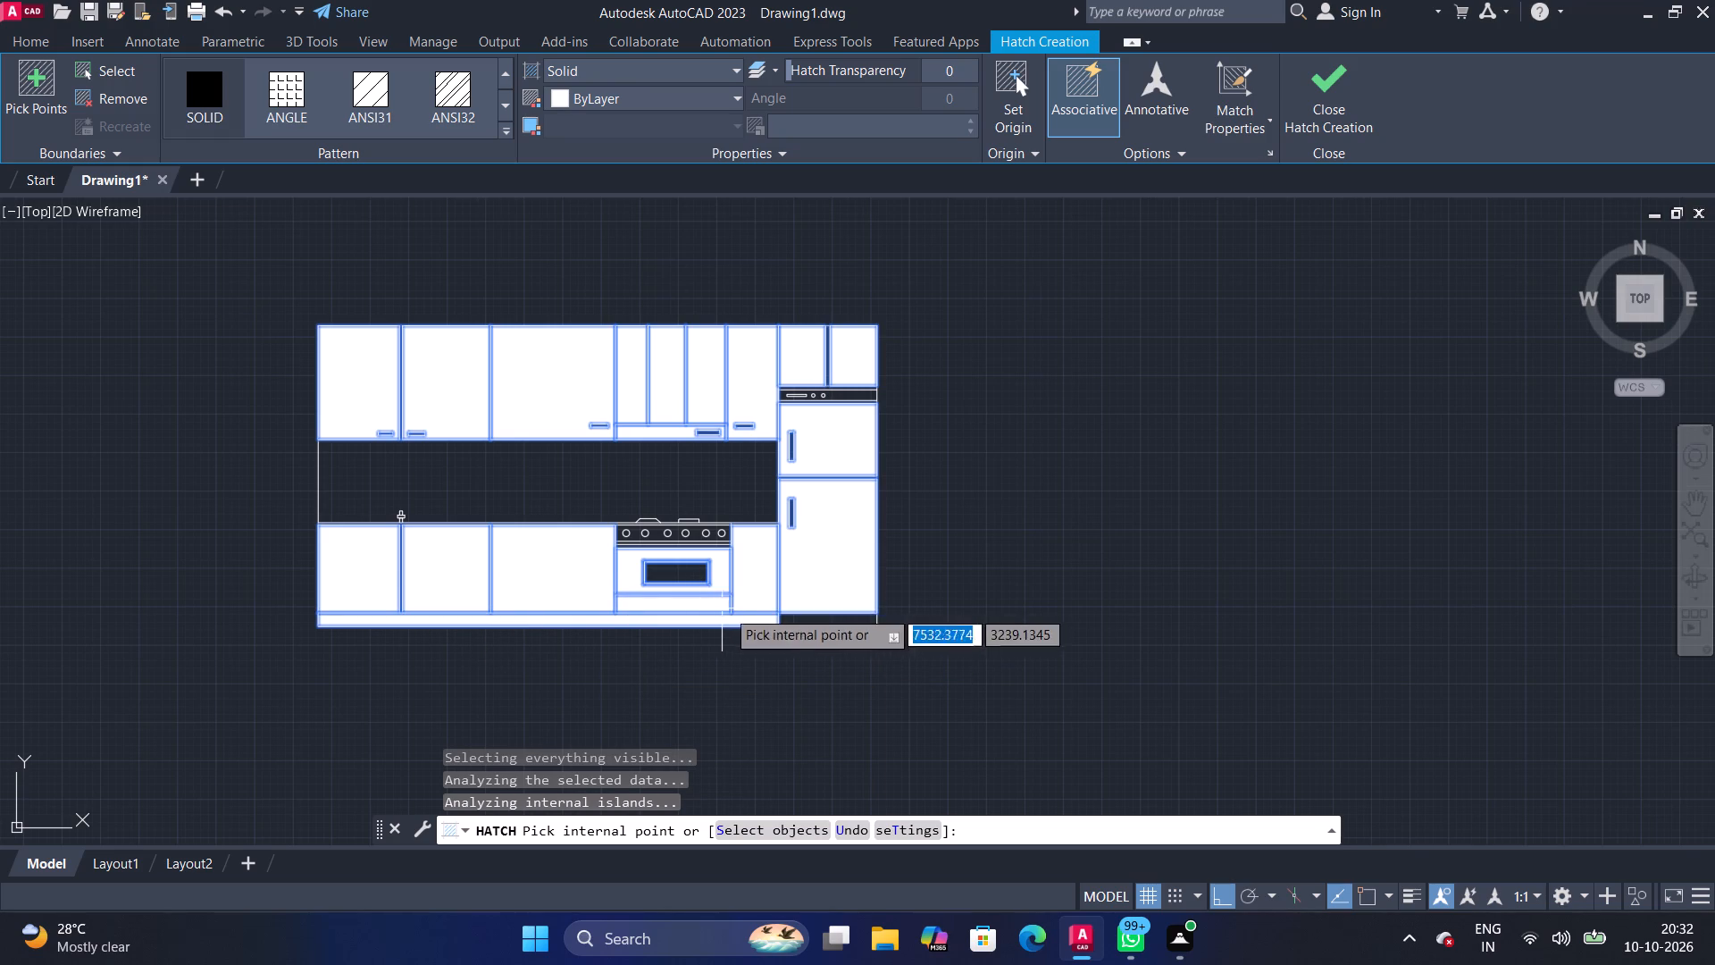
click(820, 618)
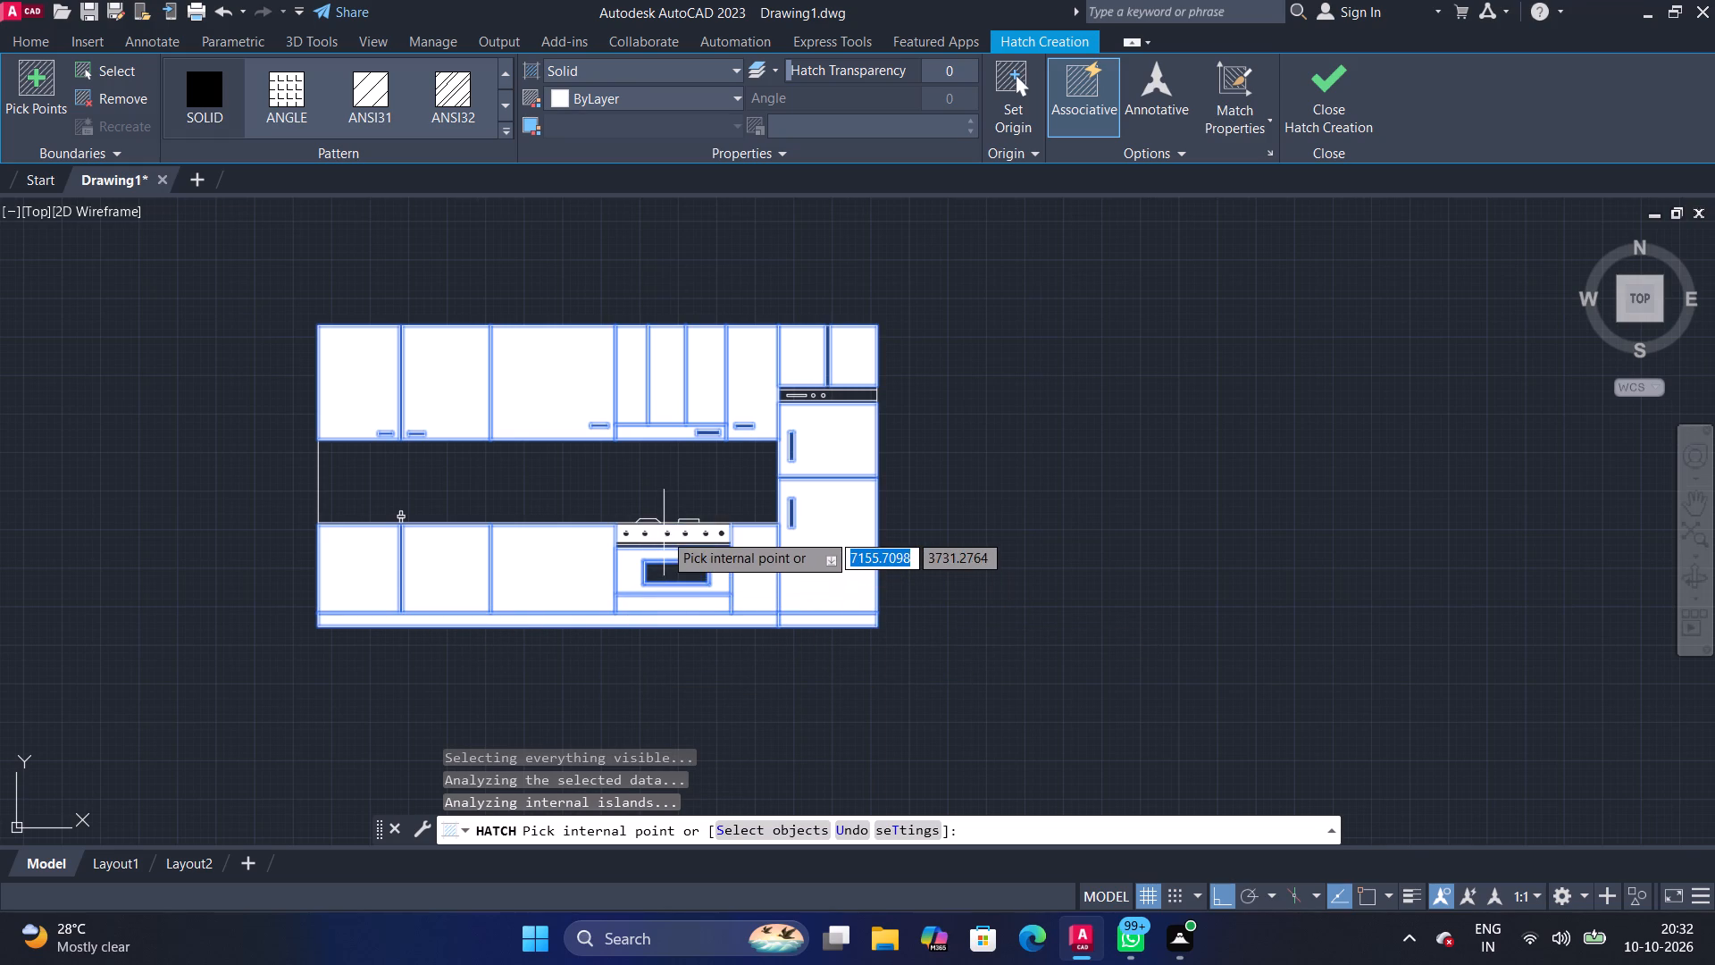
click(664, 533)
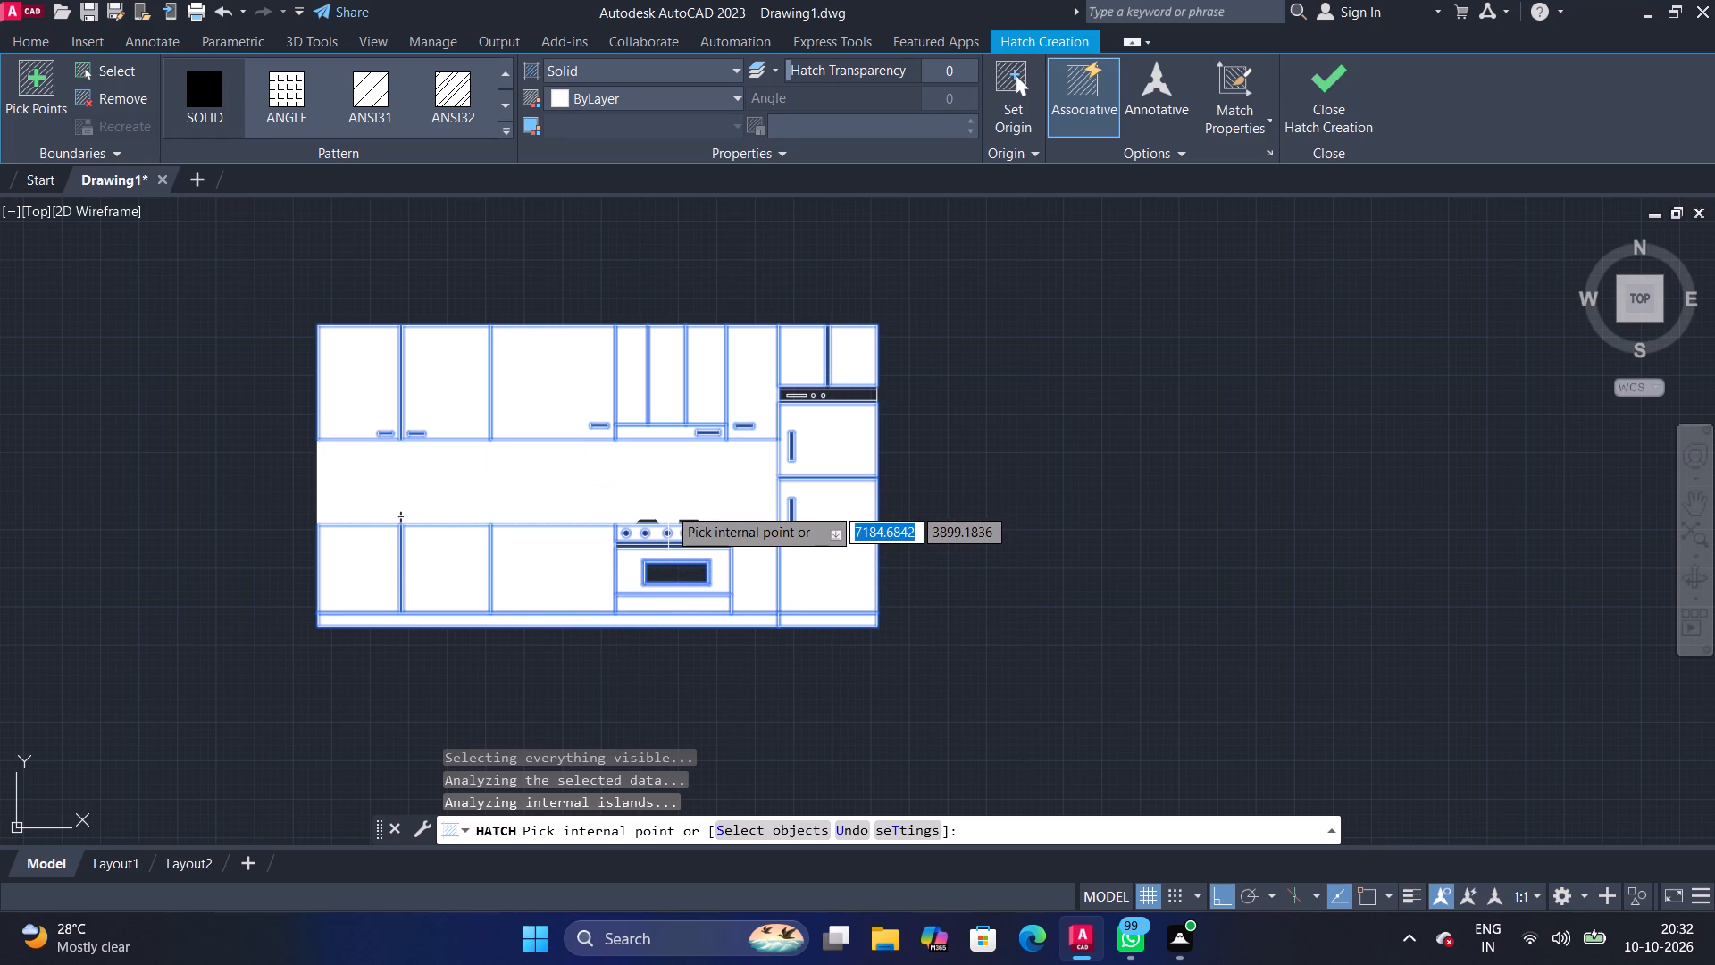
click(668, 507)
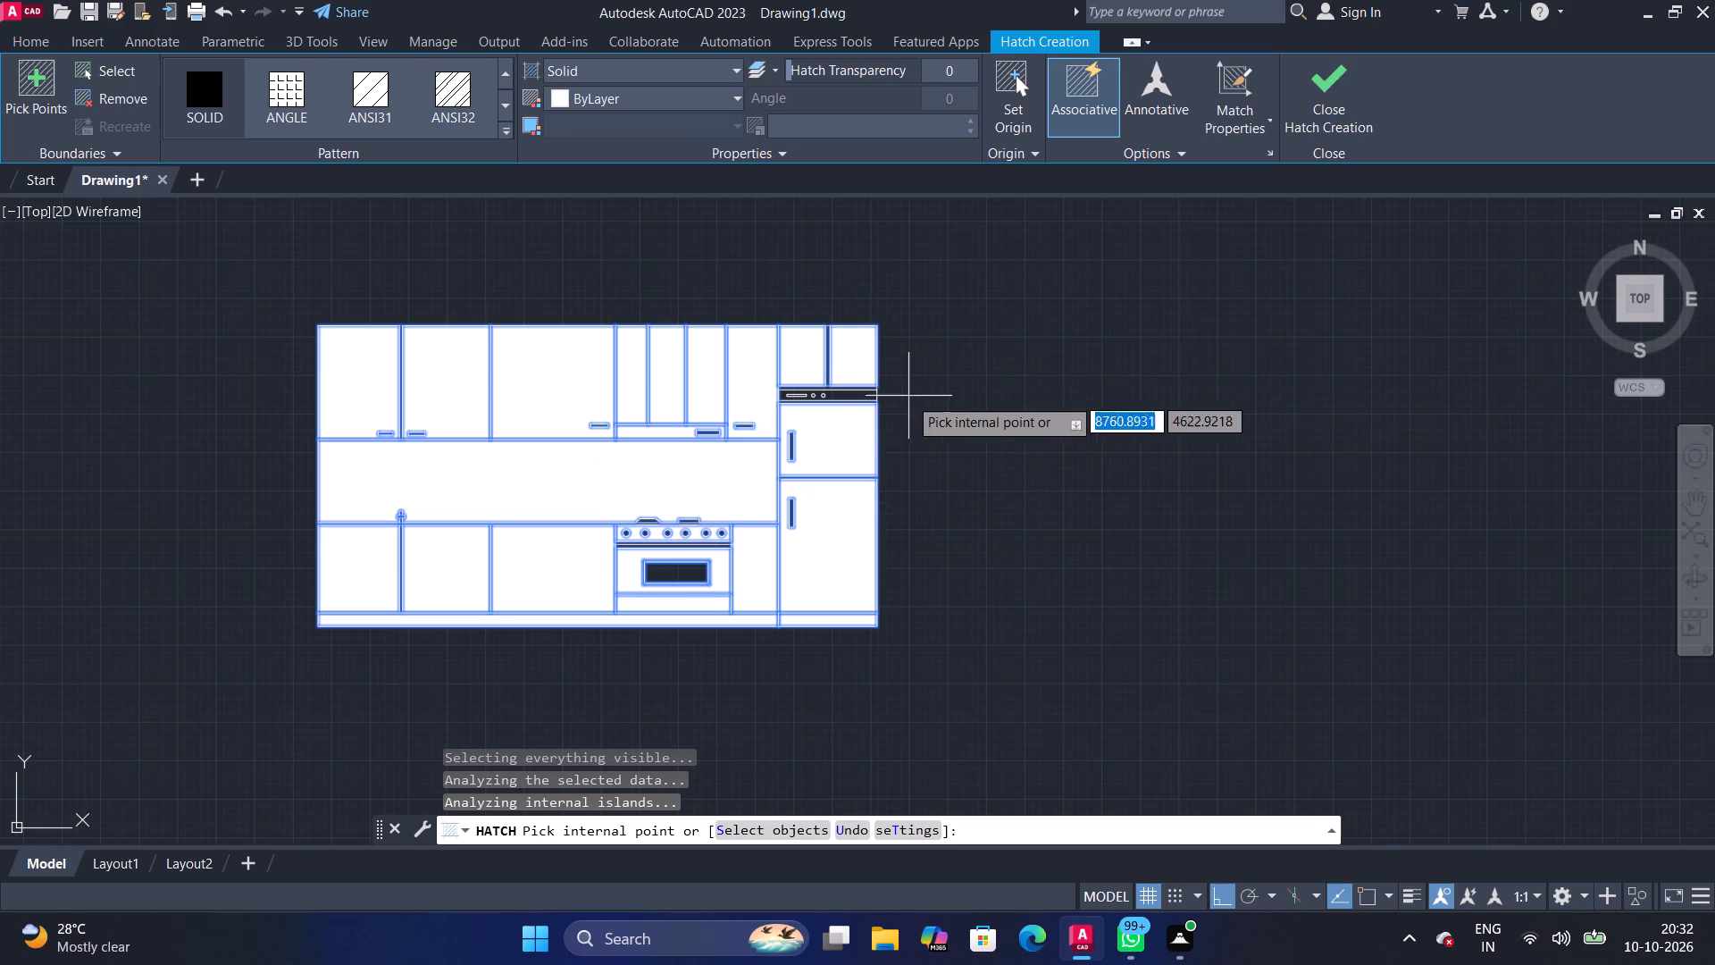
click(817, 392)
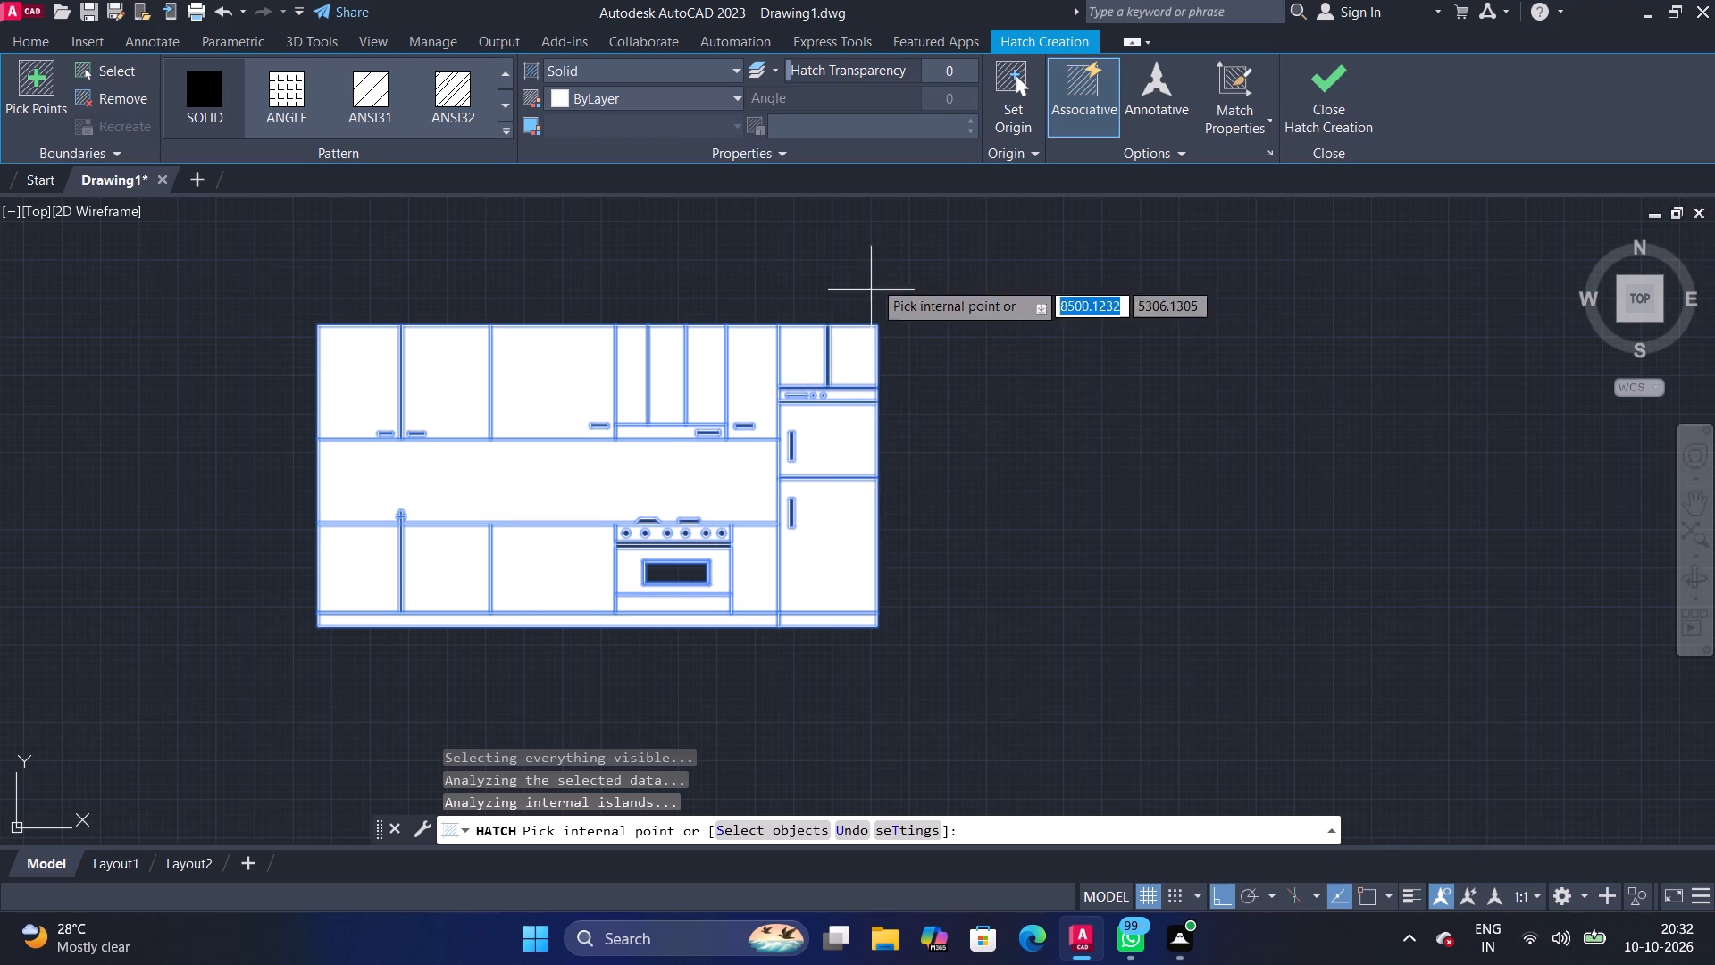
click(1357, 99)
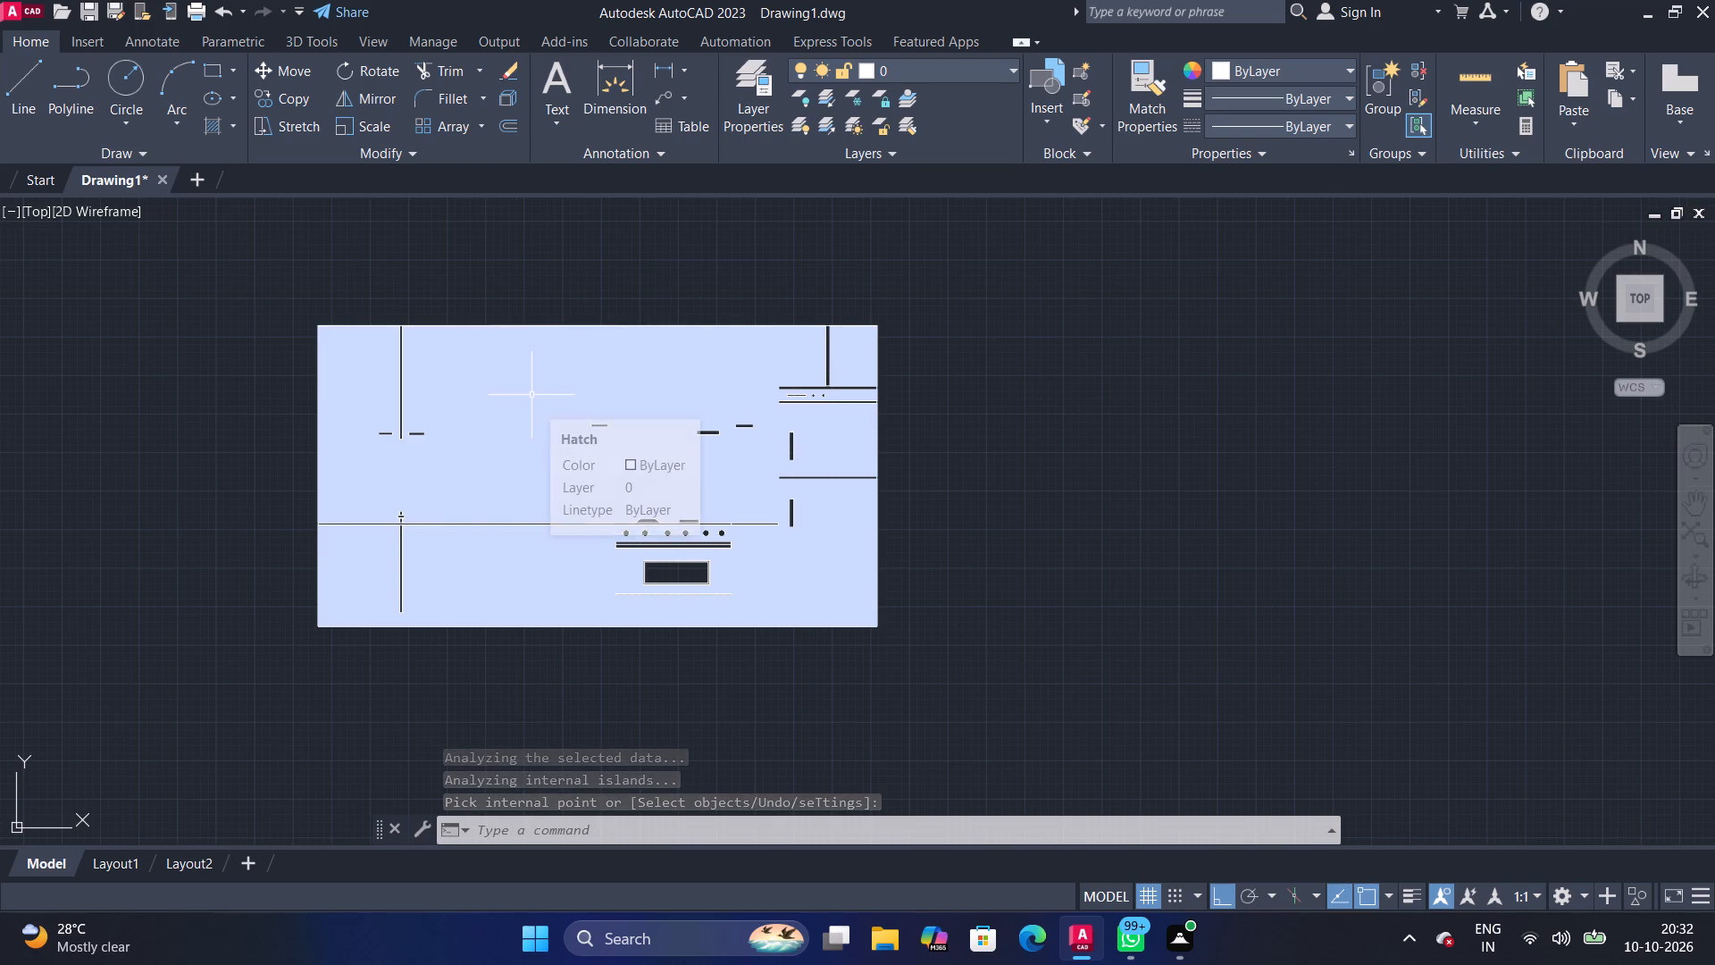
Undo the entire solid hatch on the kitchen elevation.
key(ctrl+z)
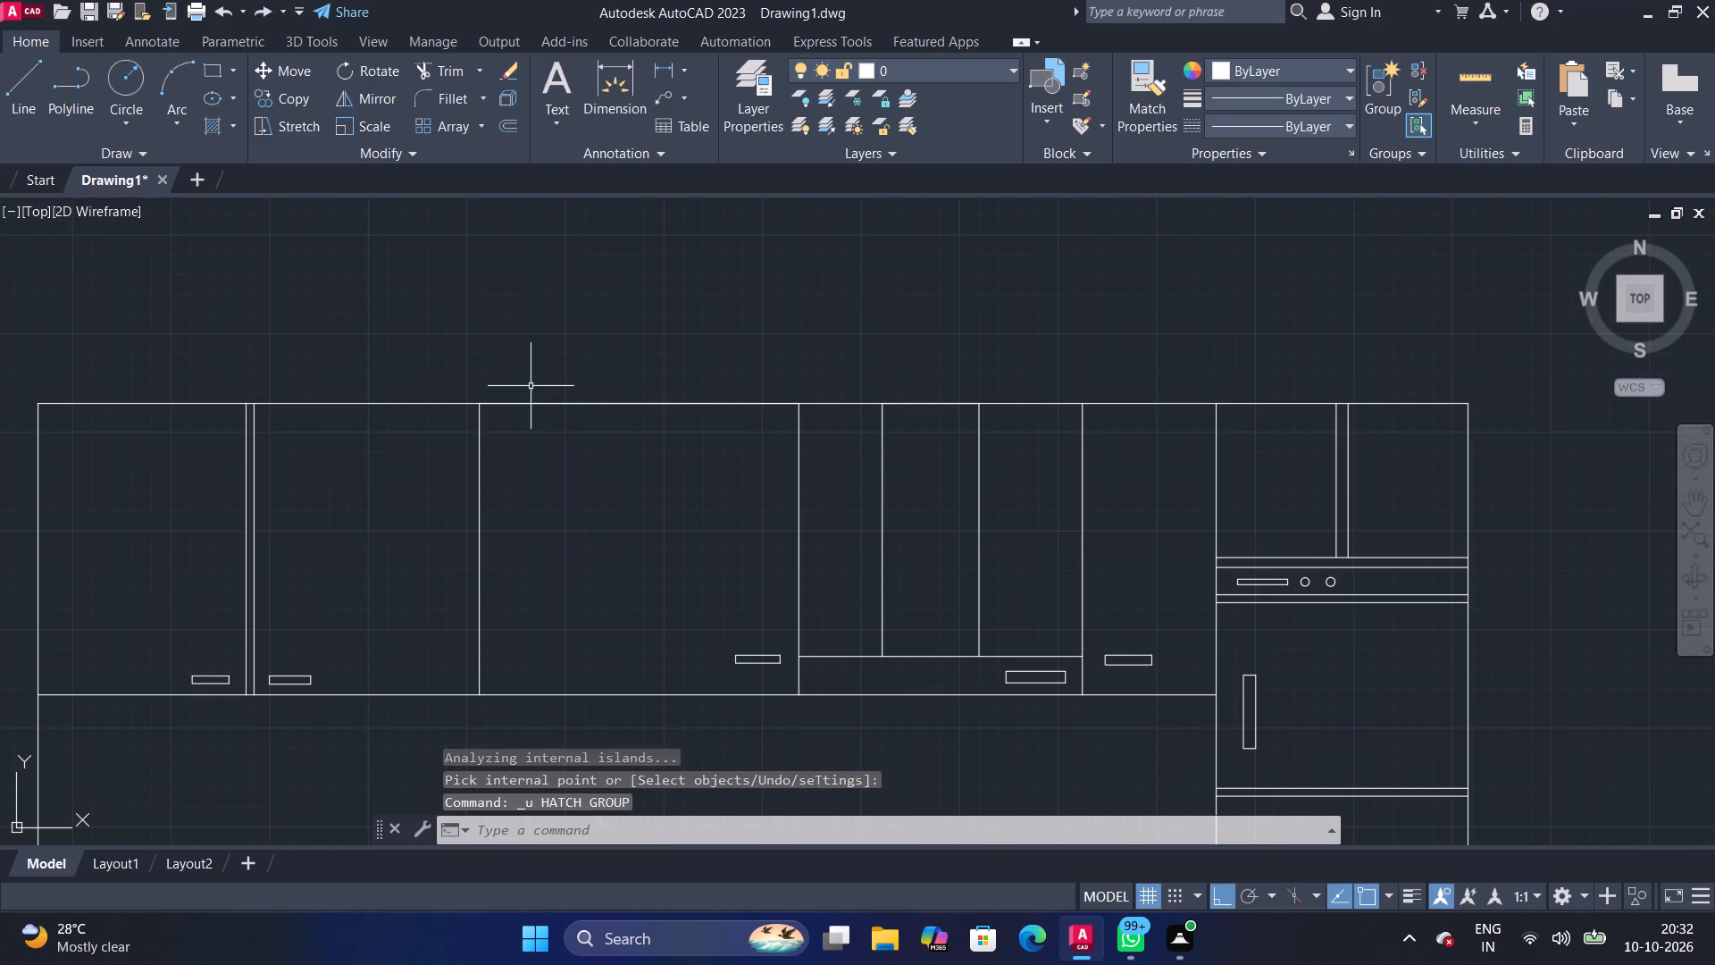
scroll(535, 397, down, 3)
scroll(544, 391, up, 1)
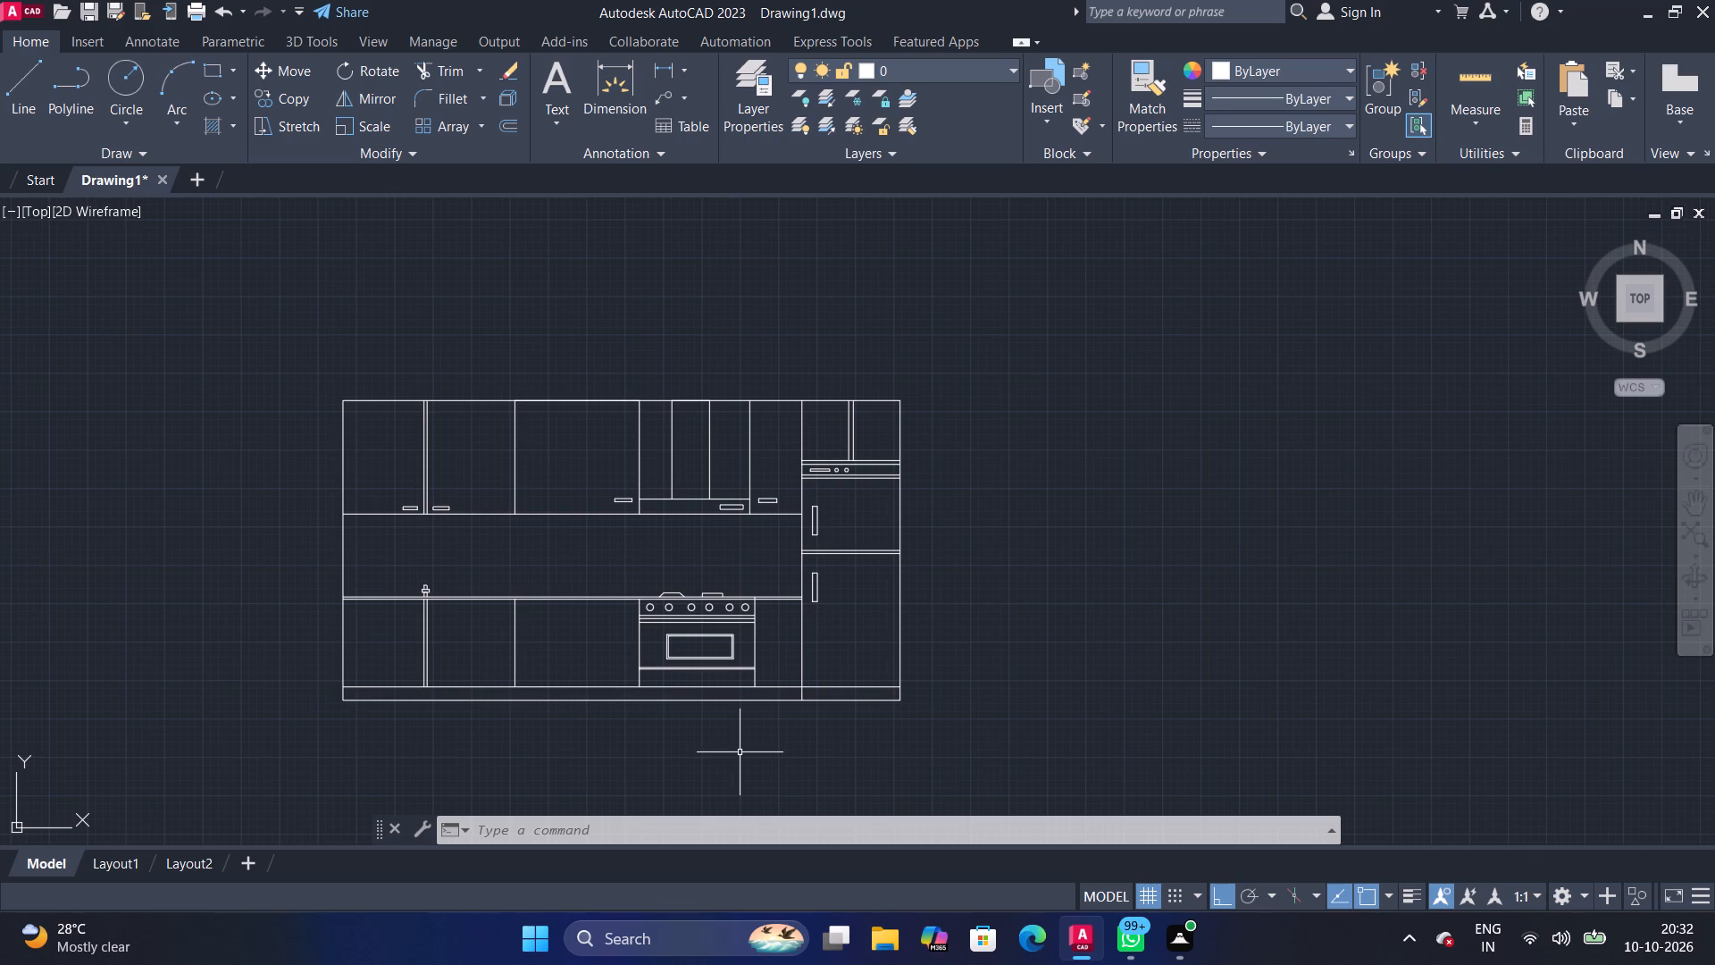
Start saving the drawing and choose Downloads as the destination folder.
key(ctrl+s)
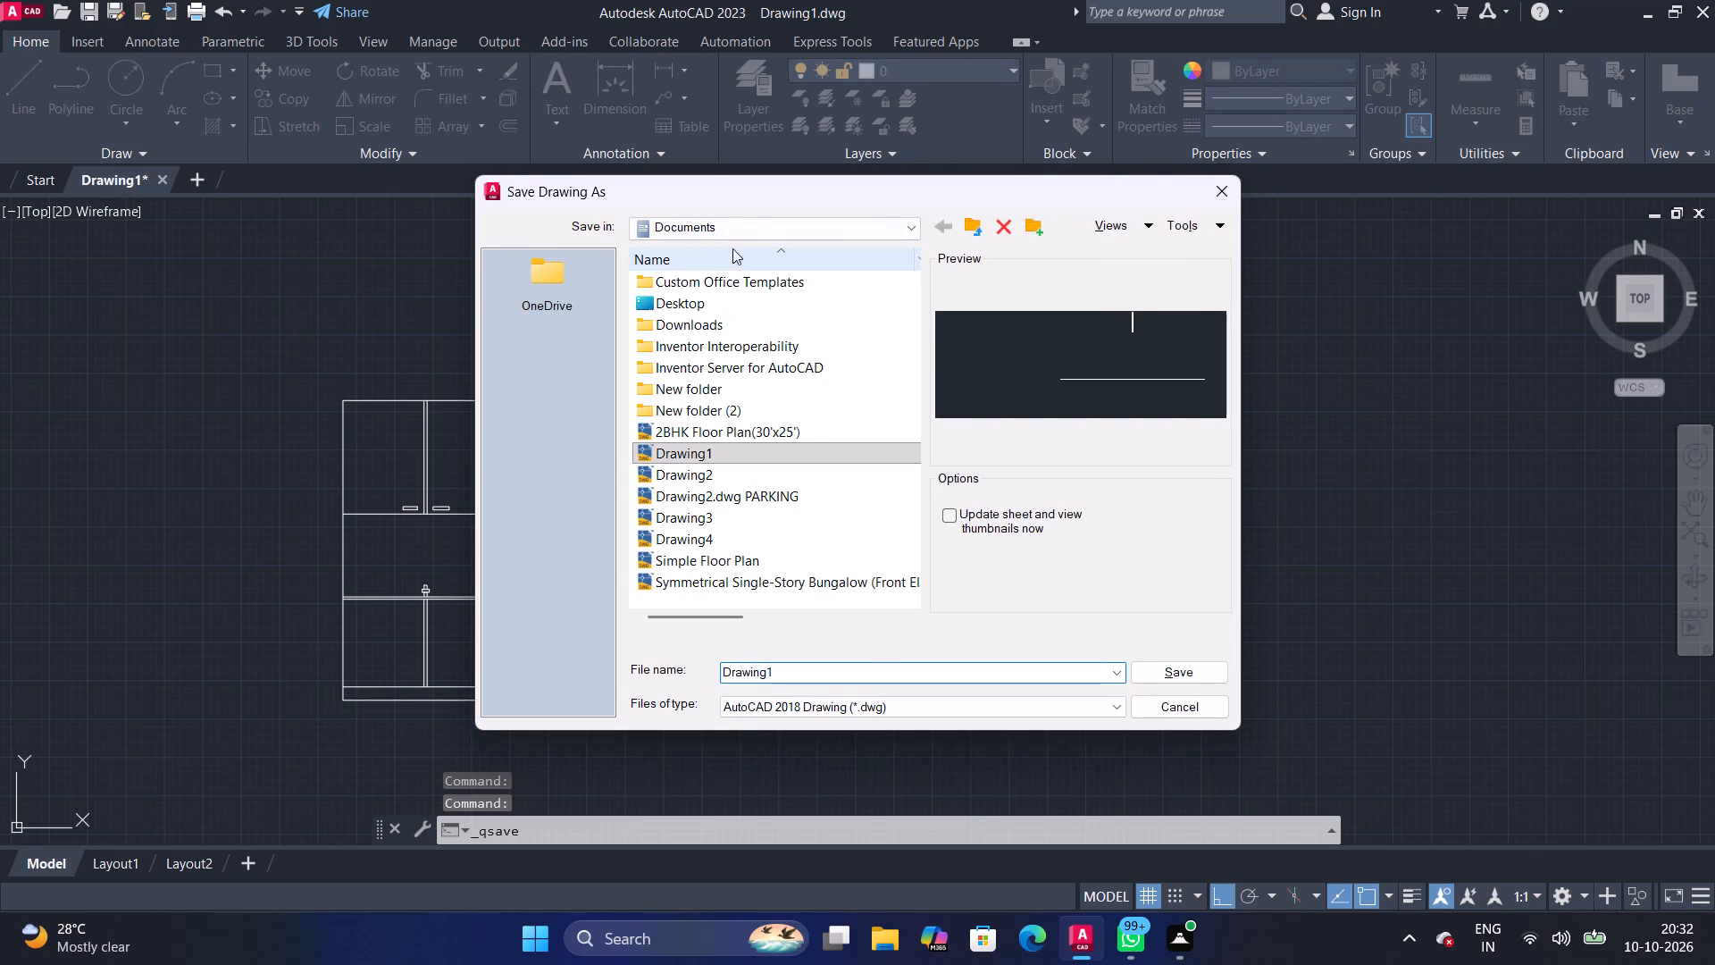
click(737, 222)
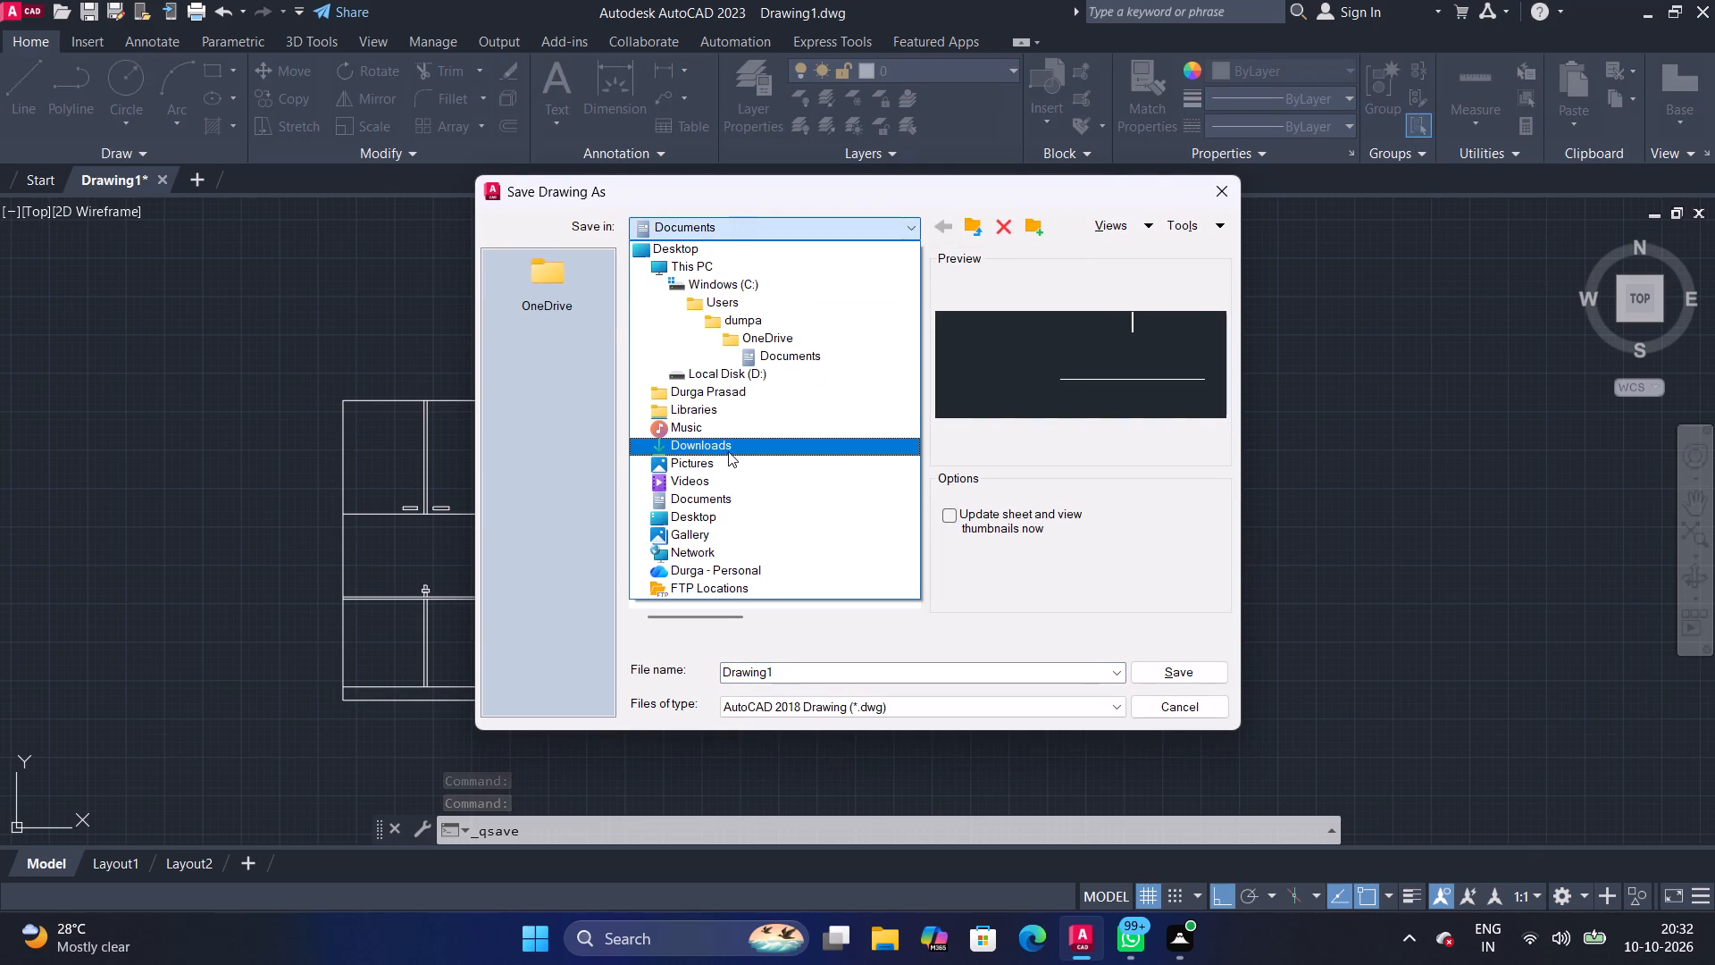
click(728, 454)
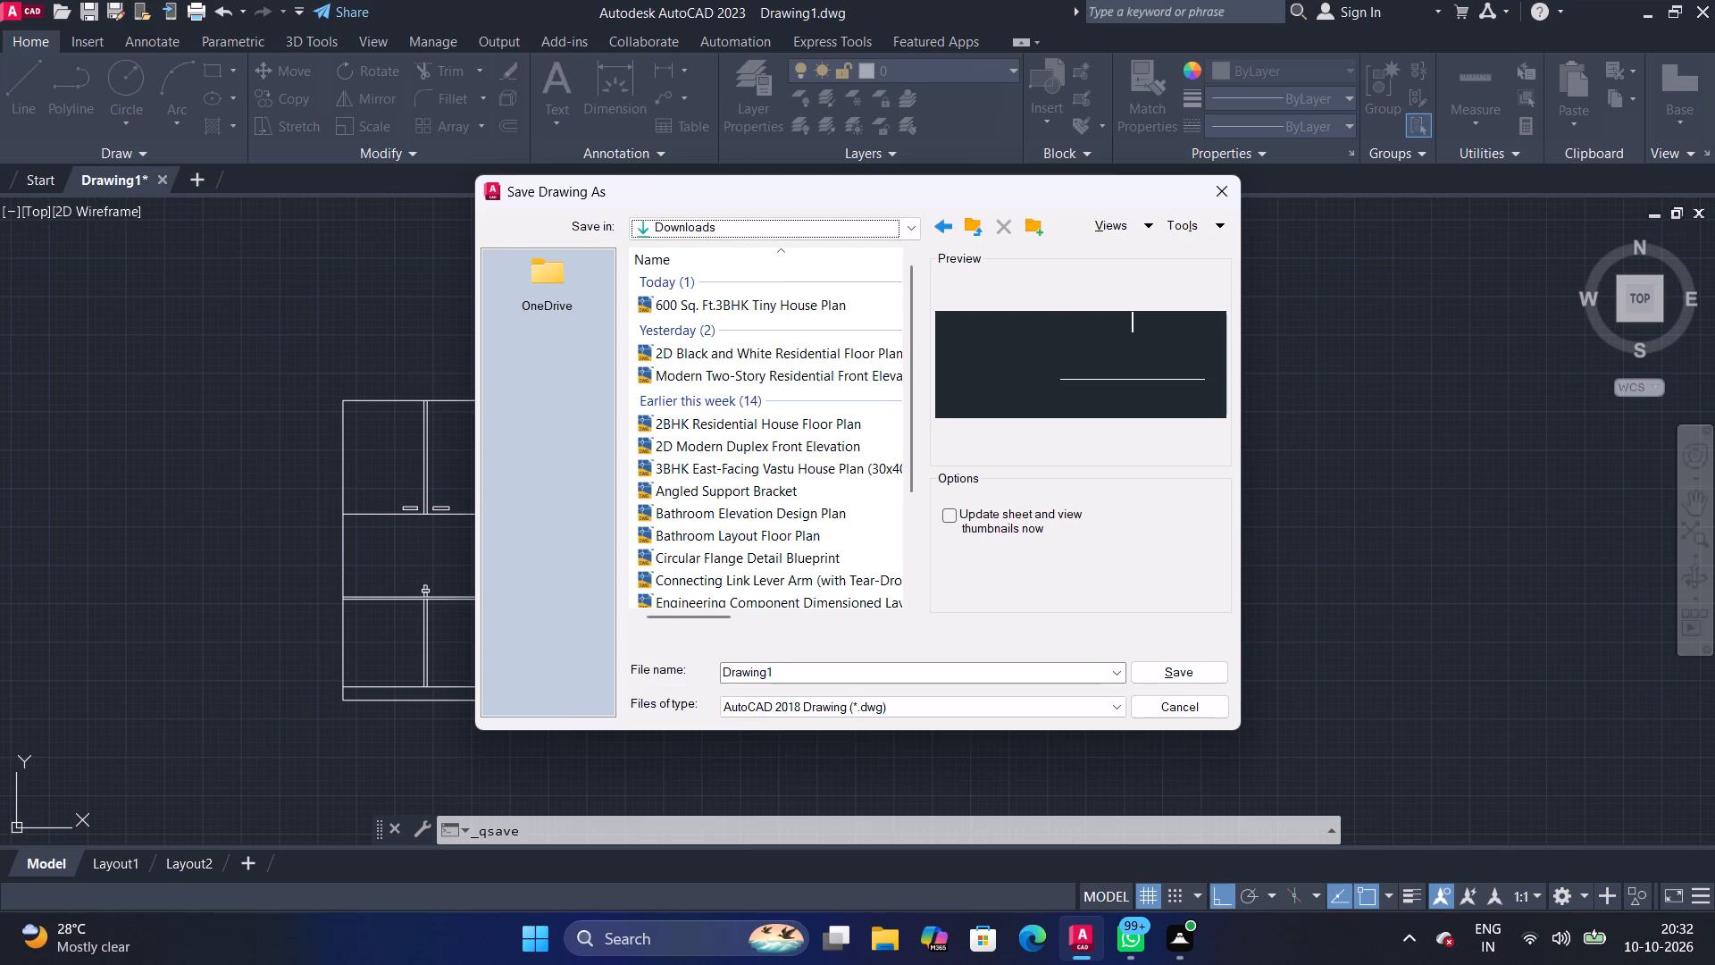
Replace the proposed file name with the copied description ending in "spacing of cabinets, appliances, and fixtures".
click(852, 673)
key(BackSpace)
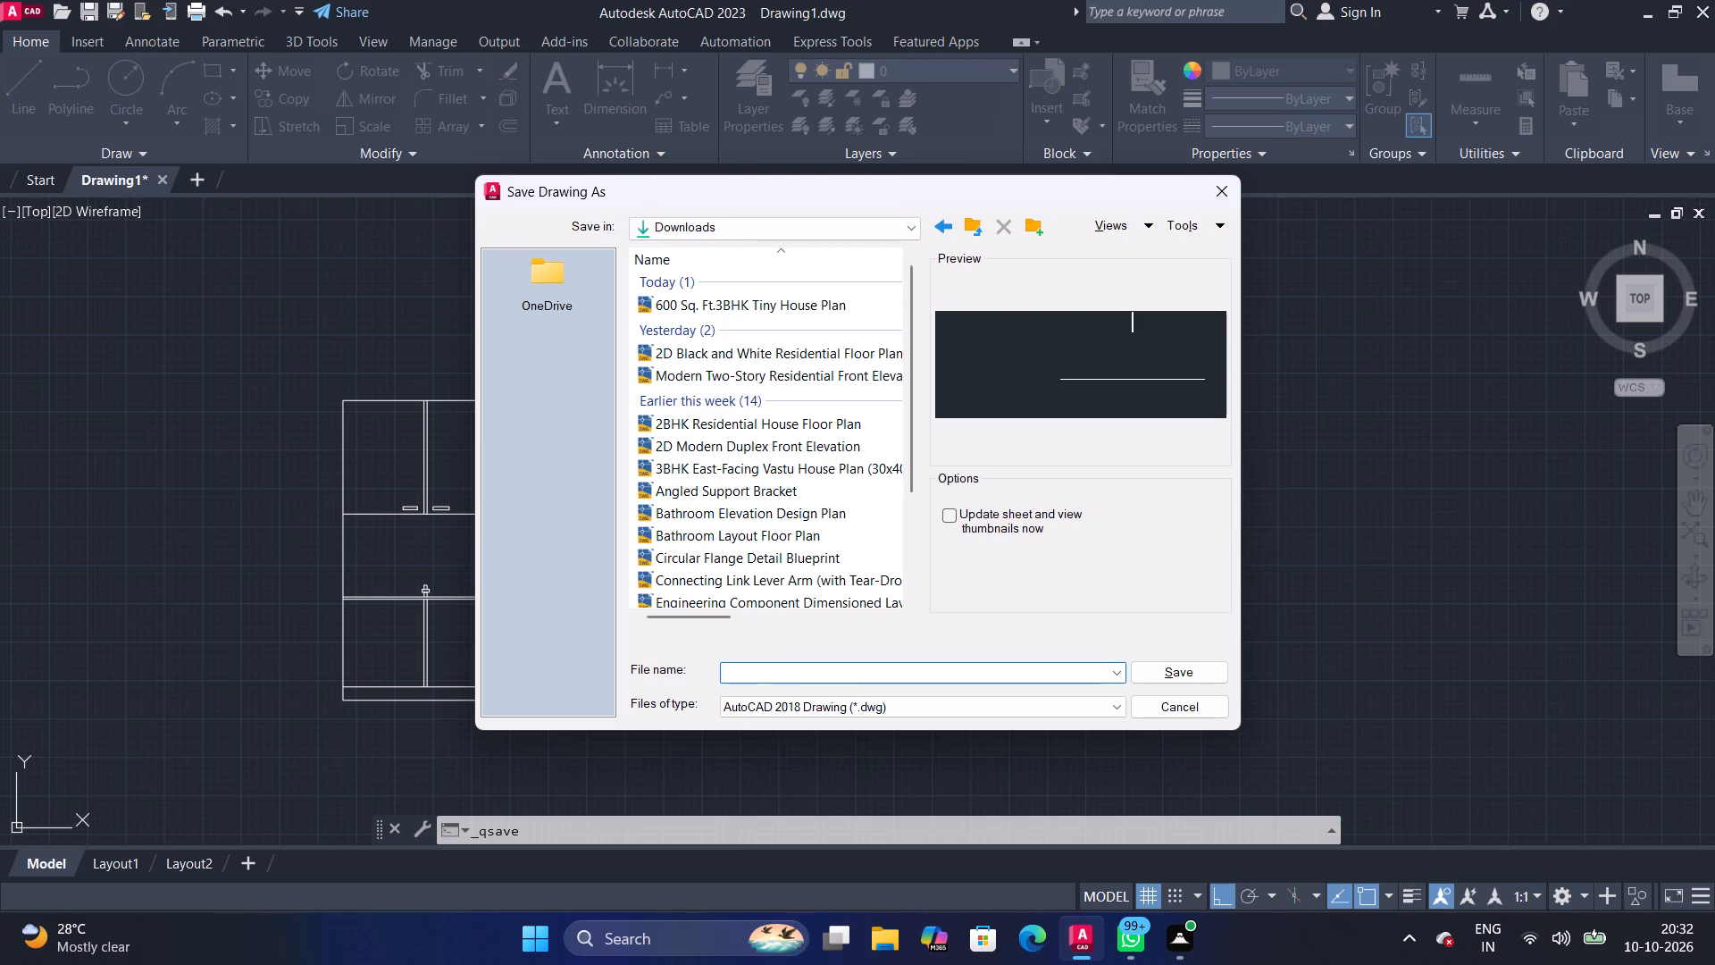
key(shift+v)
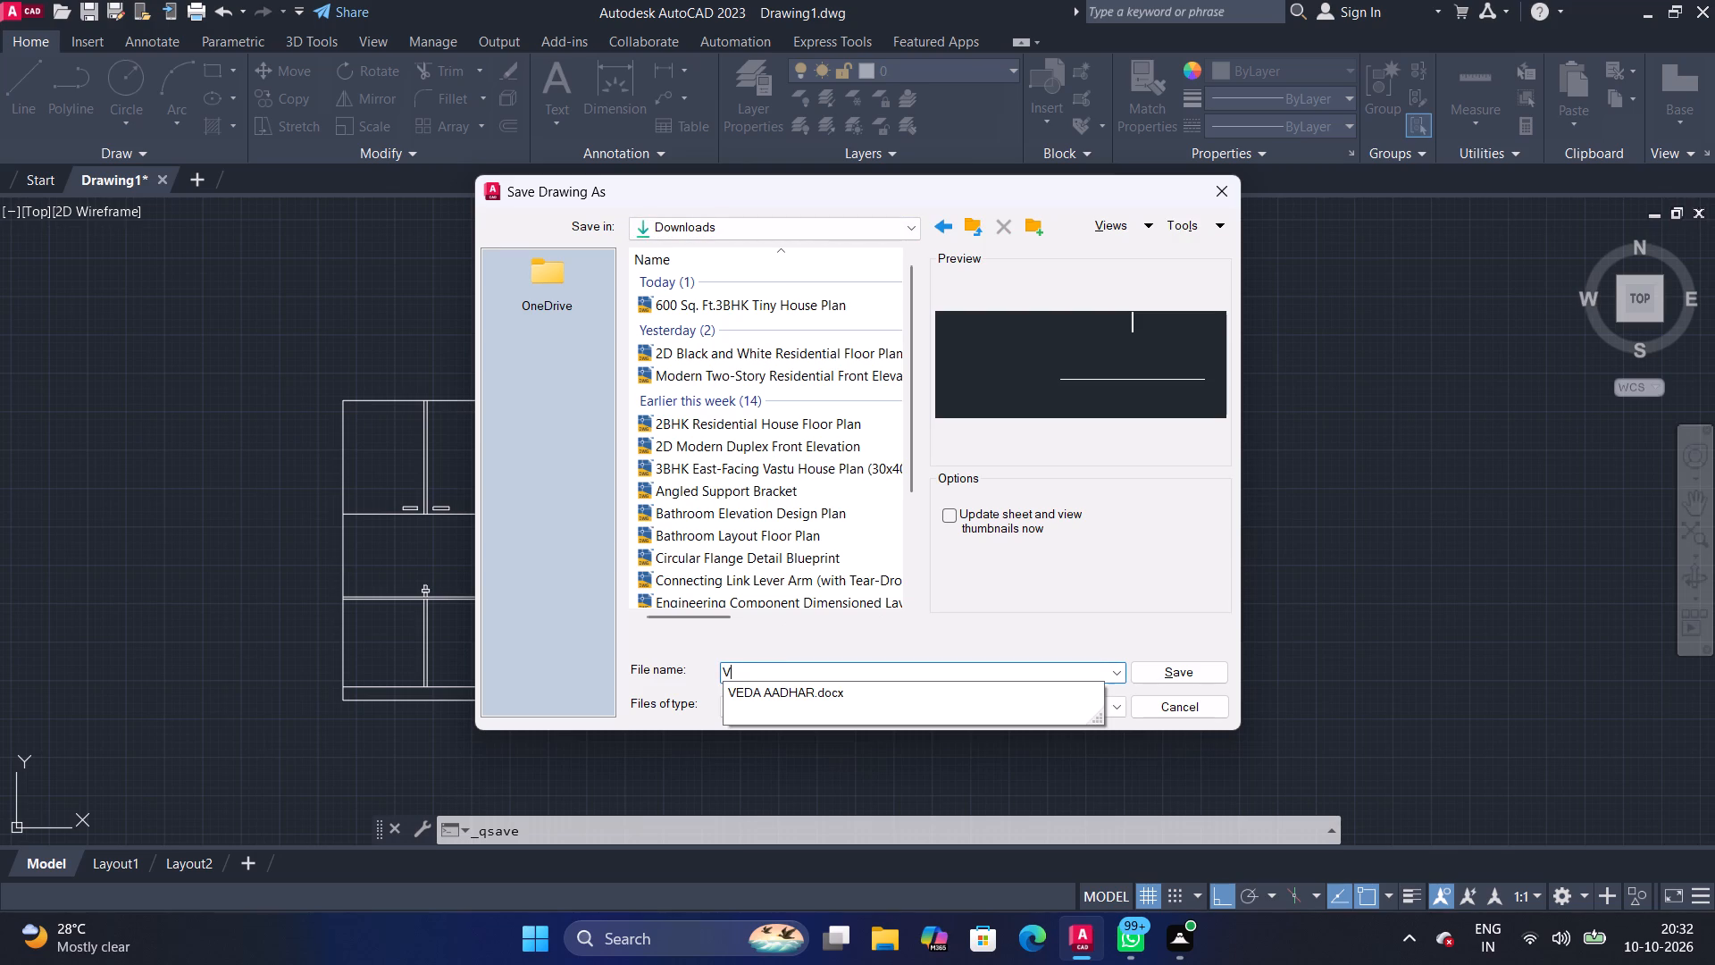
key(BackSpace)
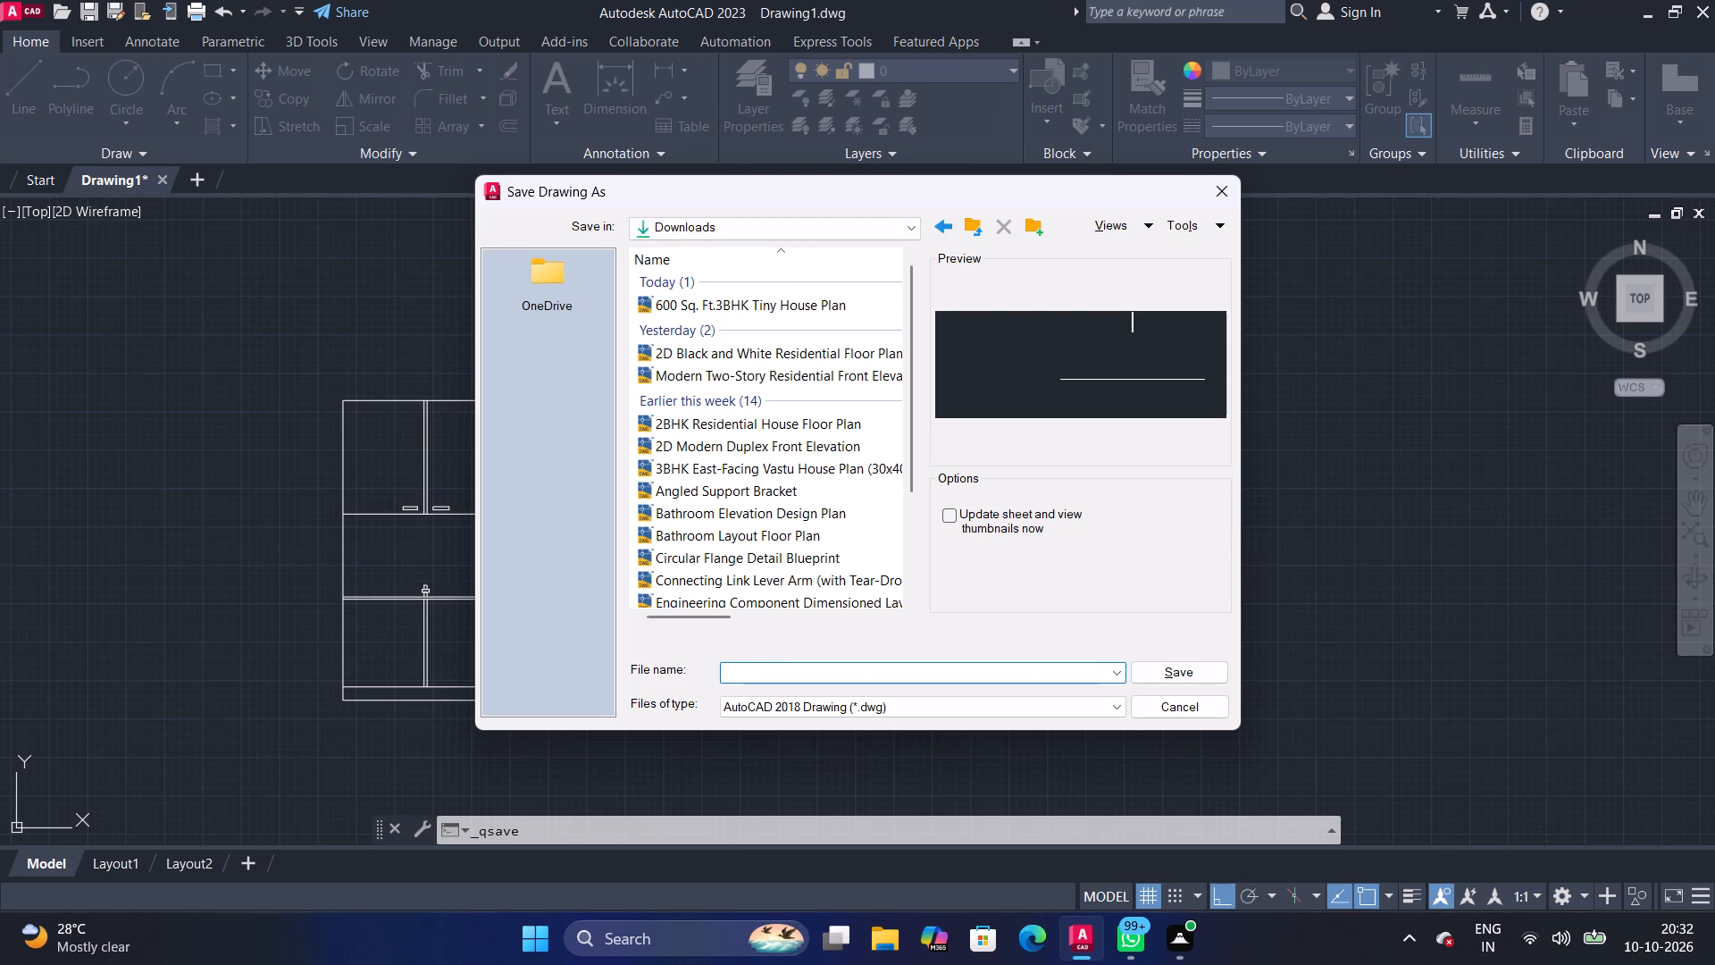
key(ctrl+v)
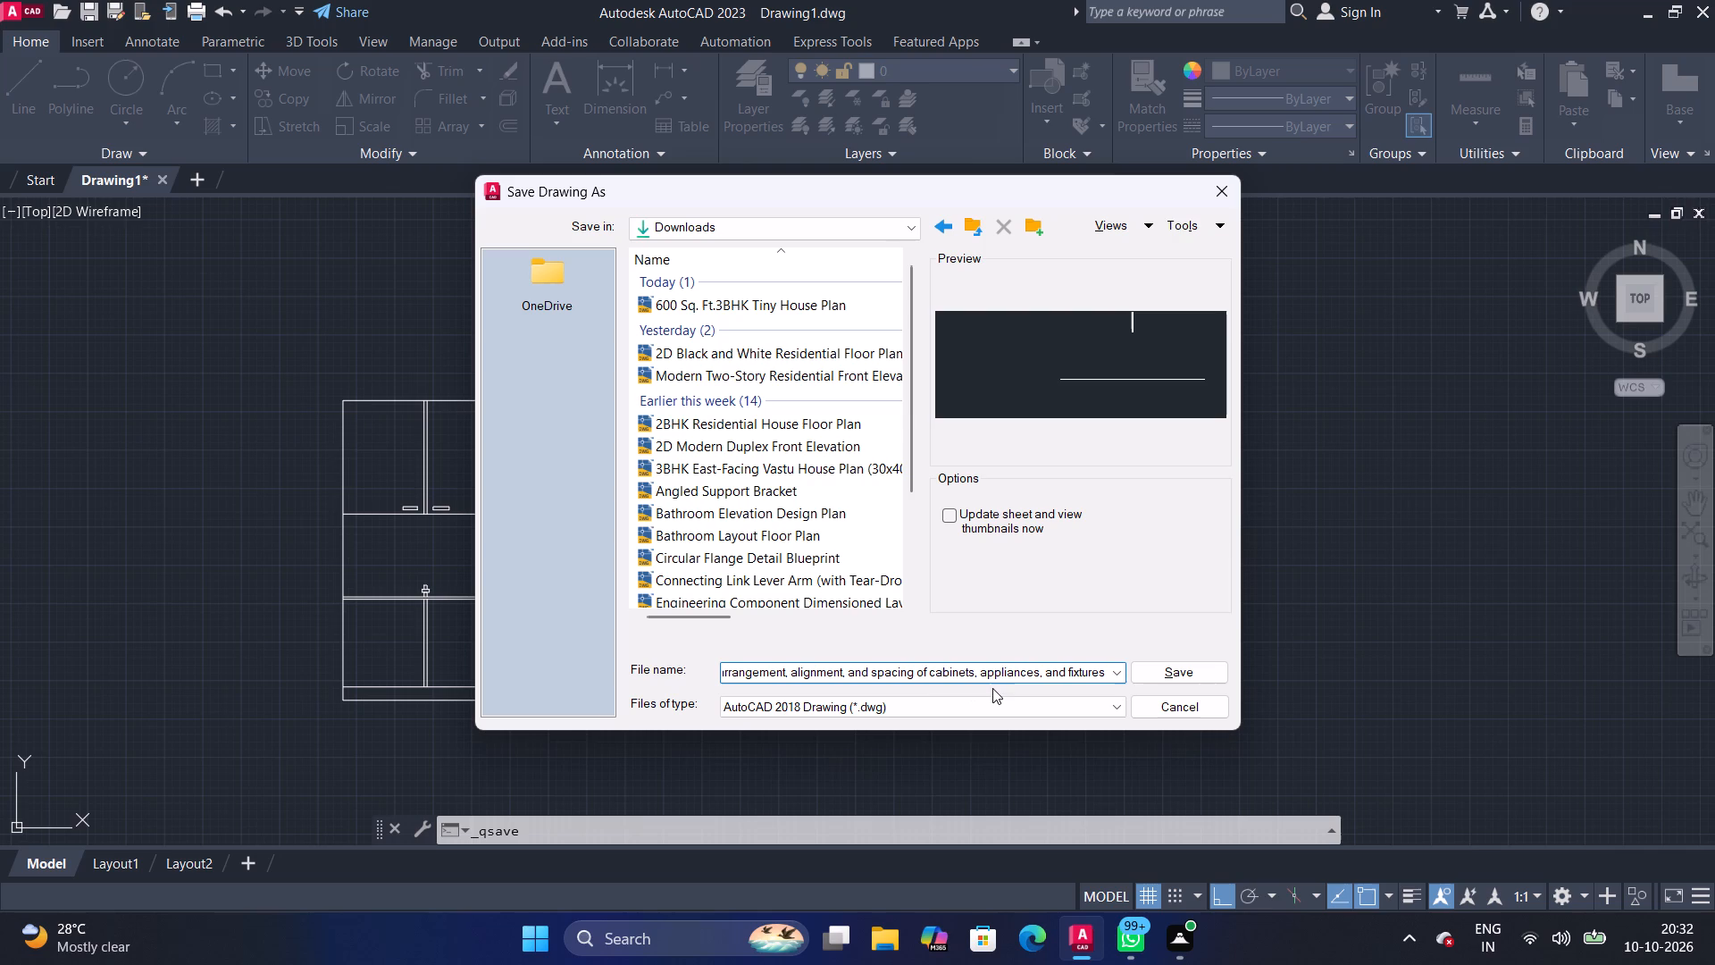
Shorten the pasted file name by deleting its trailing words, starting with "and fixtures".
double_click(1096, 669)
key(BackSpace)
key(BackSpace)
key(BackSpace)
key(BackSpace)
key(BackSpace)
key(BackSpace)
key(BackSpace)
key(BackSpace)
key(BackSpace)
key(BackSpace)
key(BackSpace)
key(BackSpace)
key(BackSpace)
key(BackSpace)
key(BackSpace)
key(BackSpace)
key(BackSpace)
key(BackSpace)
key(BackSpace)
key(BackSpace)
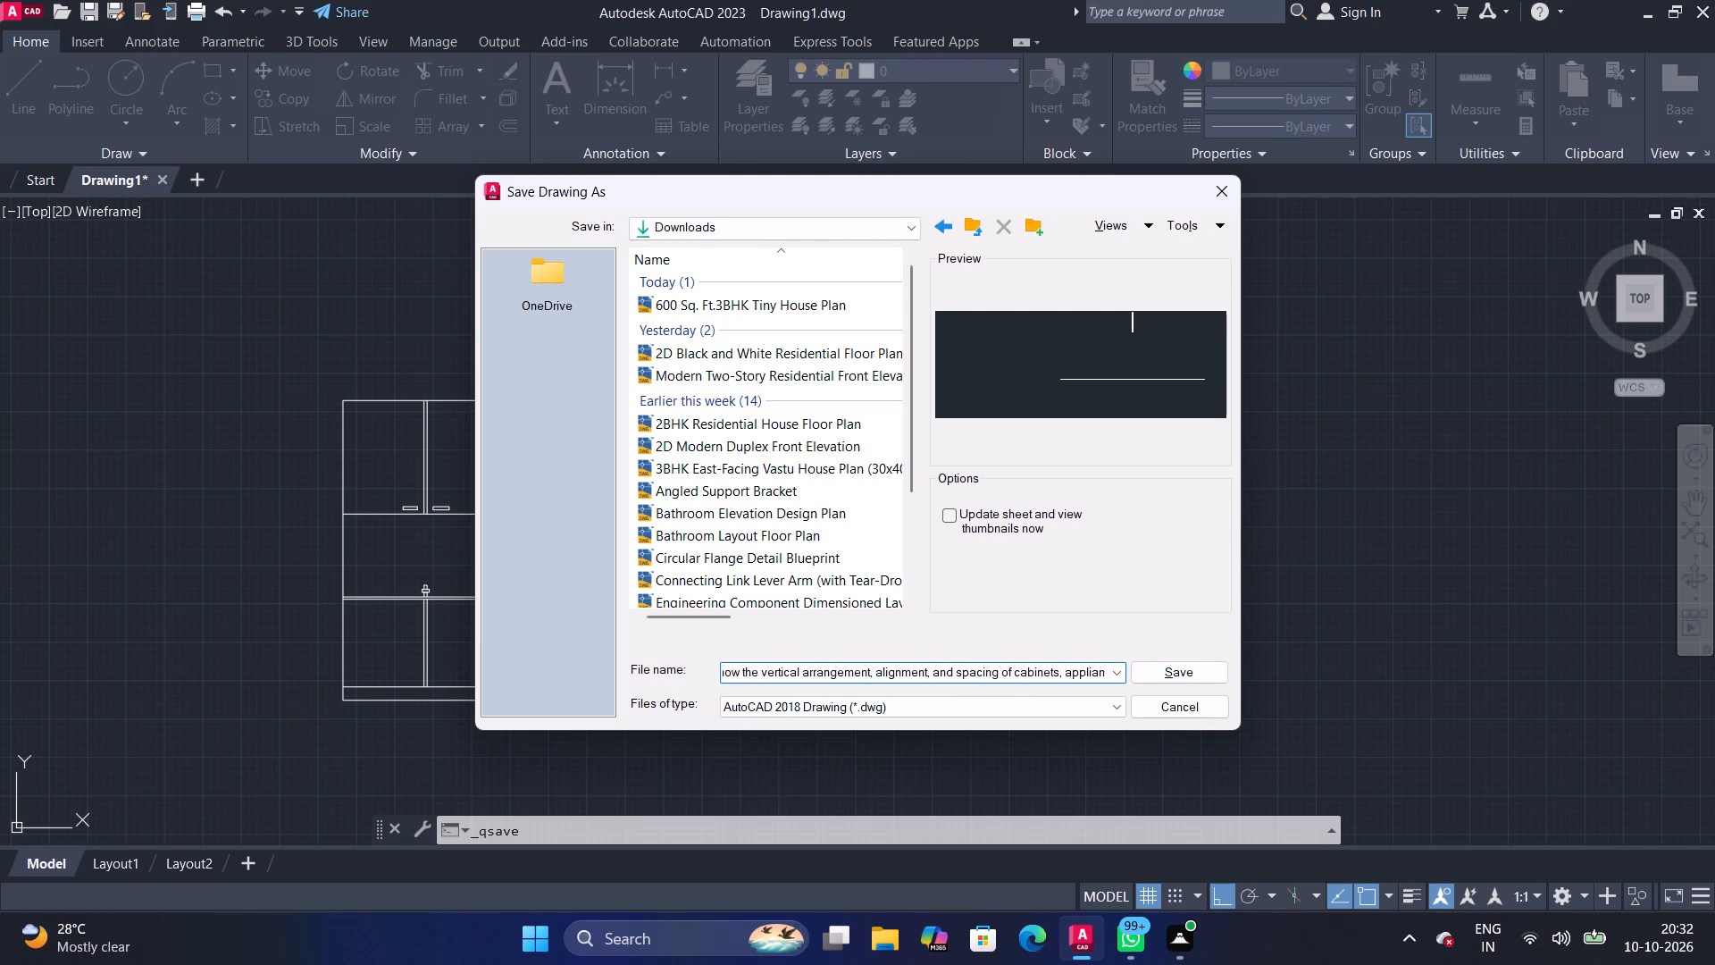
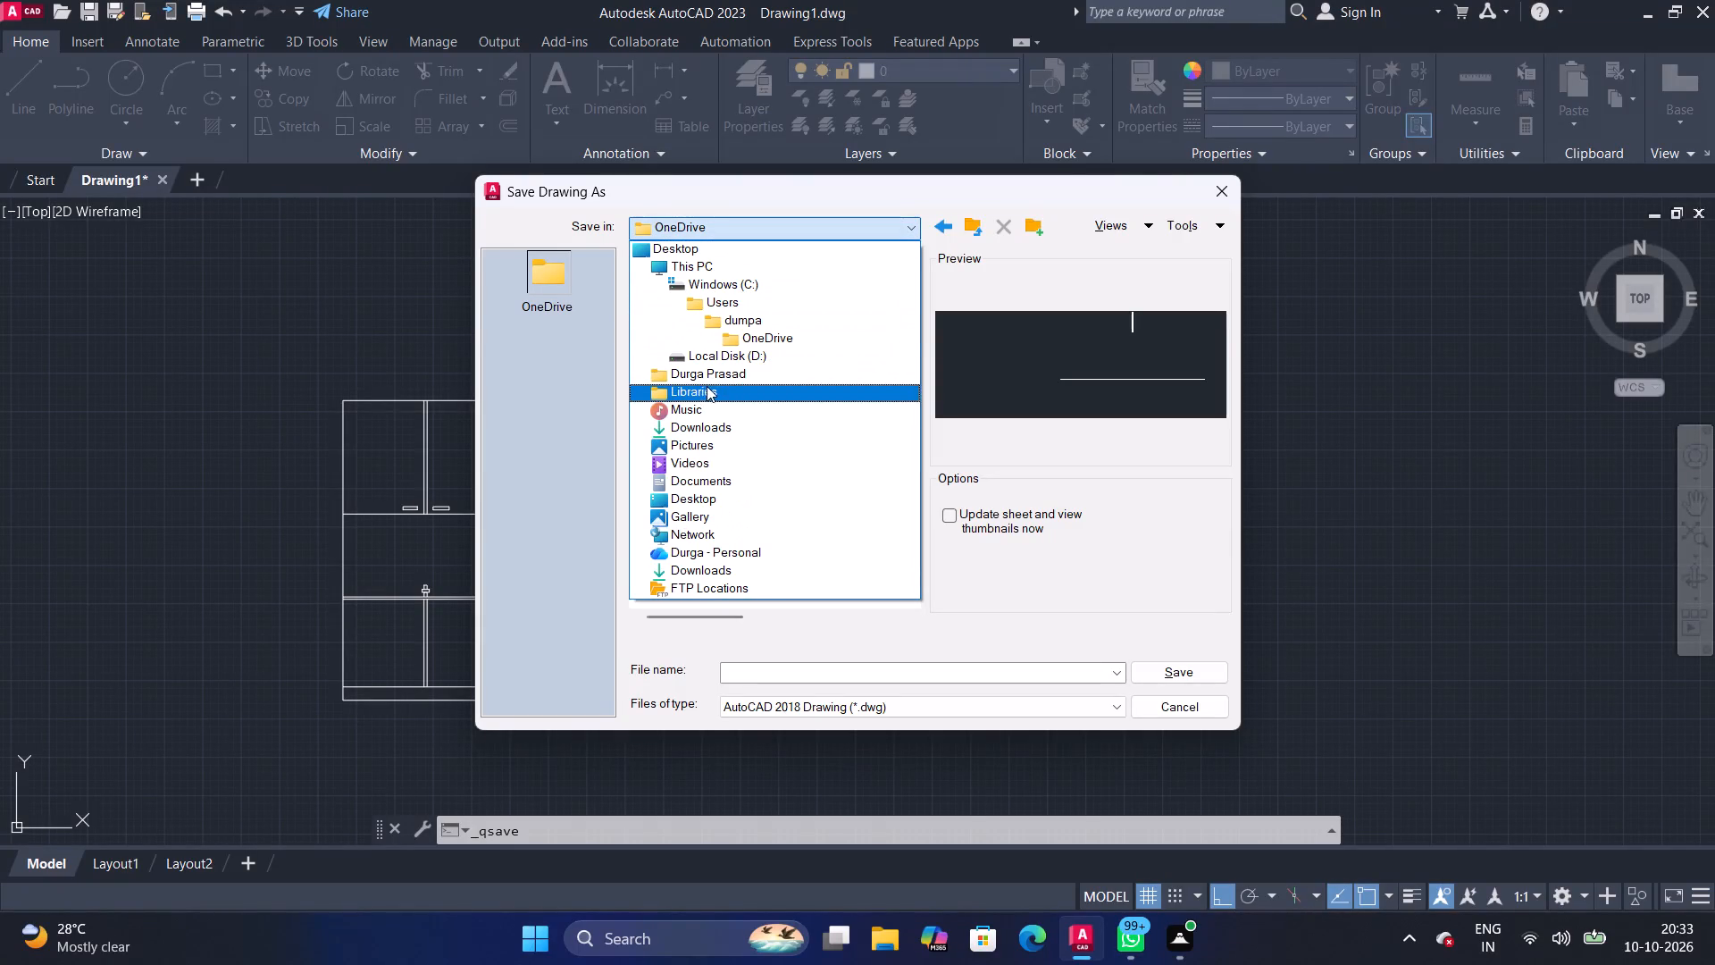
Save the drawing in the Downloads folder under the copied name "Schematic Kitchen Elevation Plan".
click(704, 427)
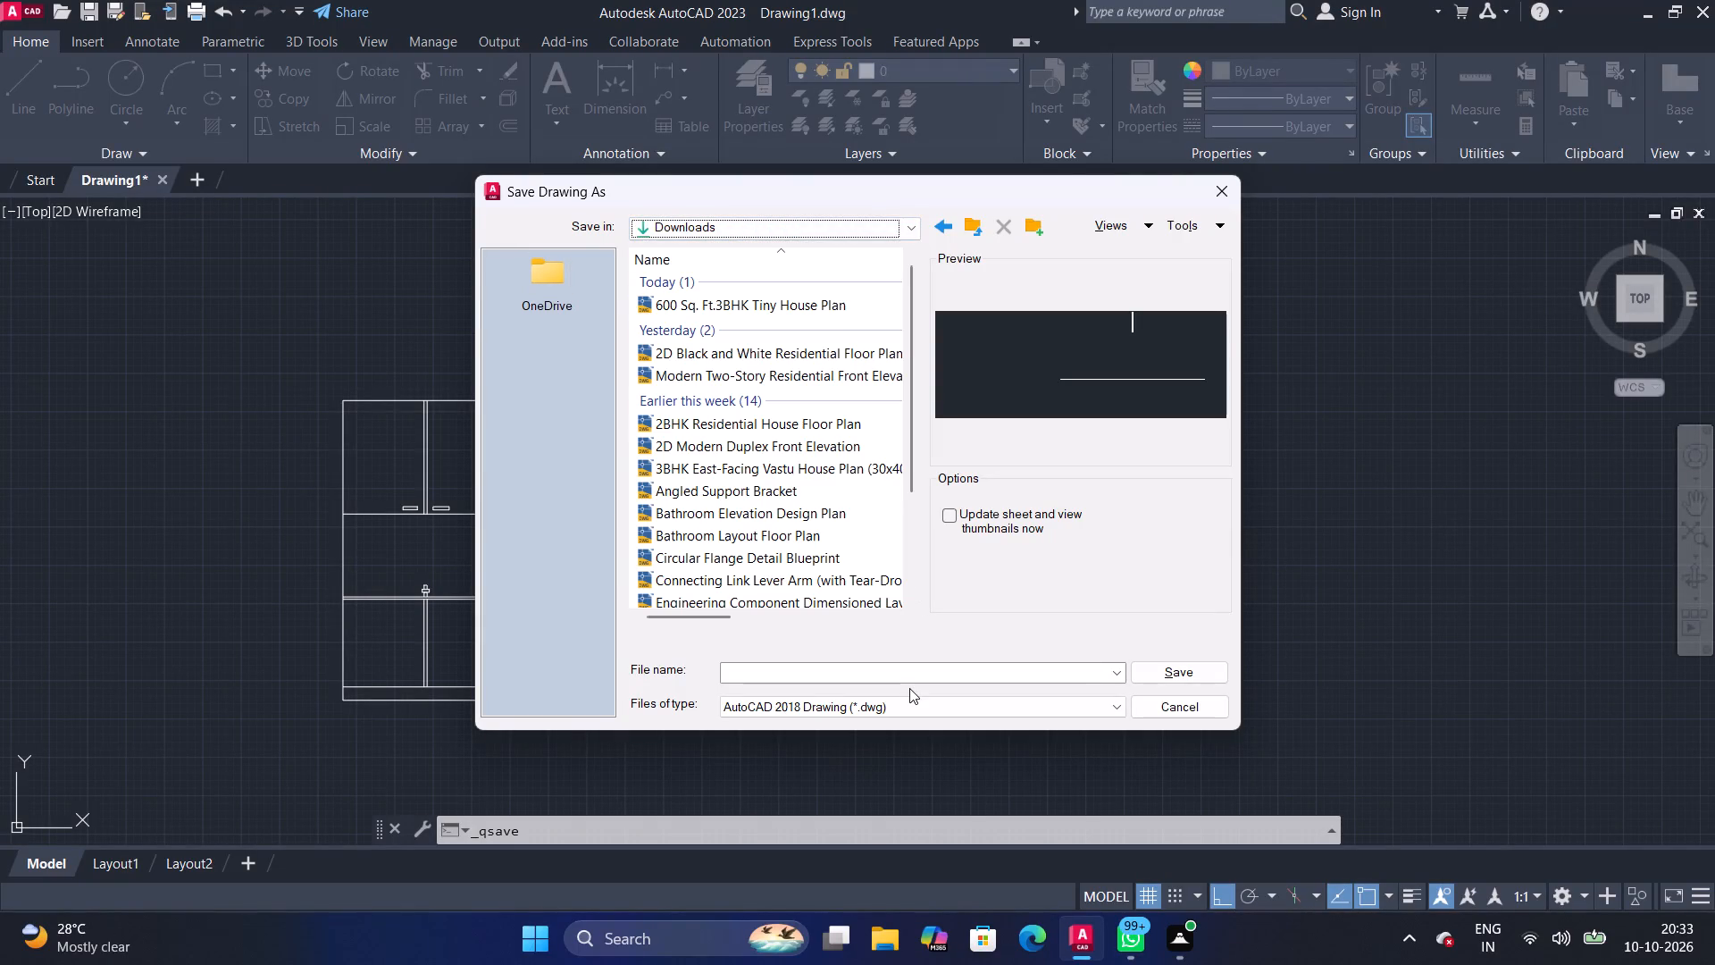
click(910, 674)
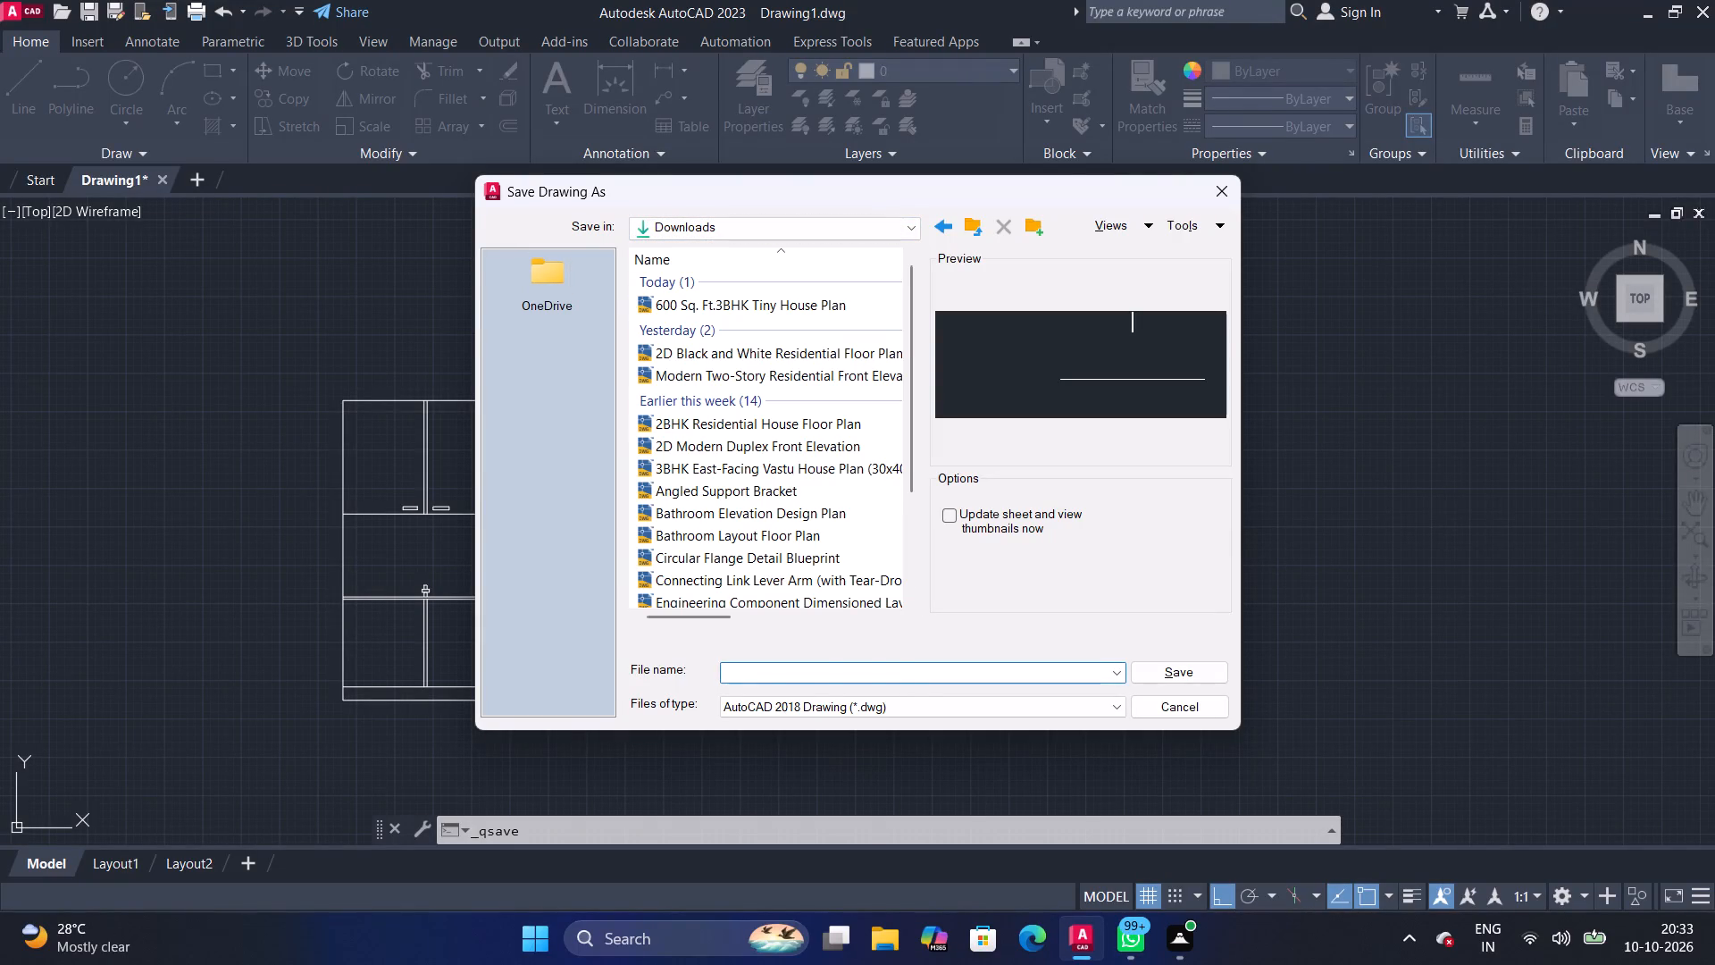
key(ctrl+v)
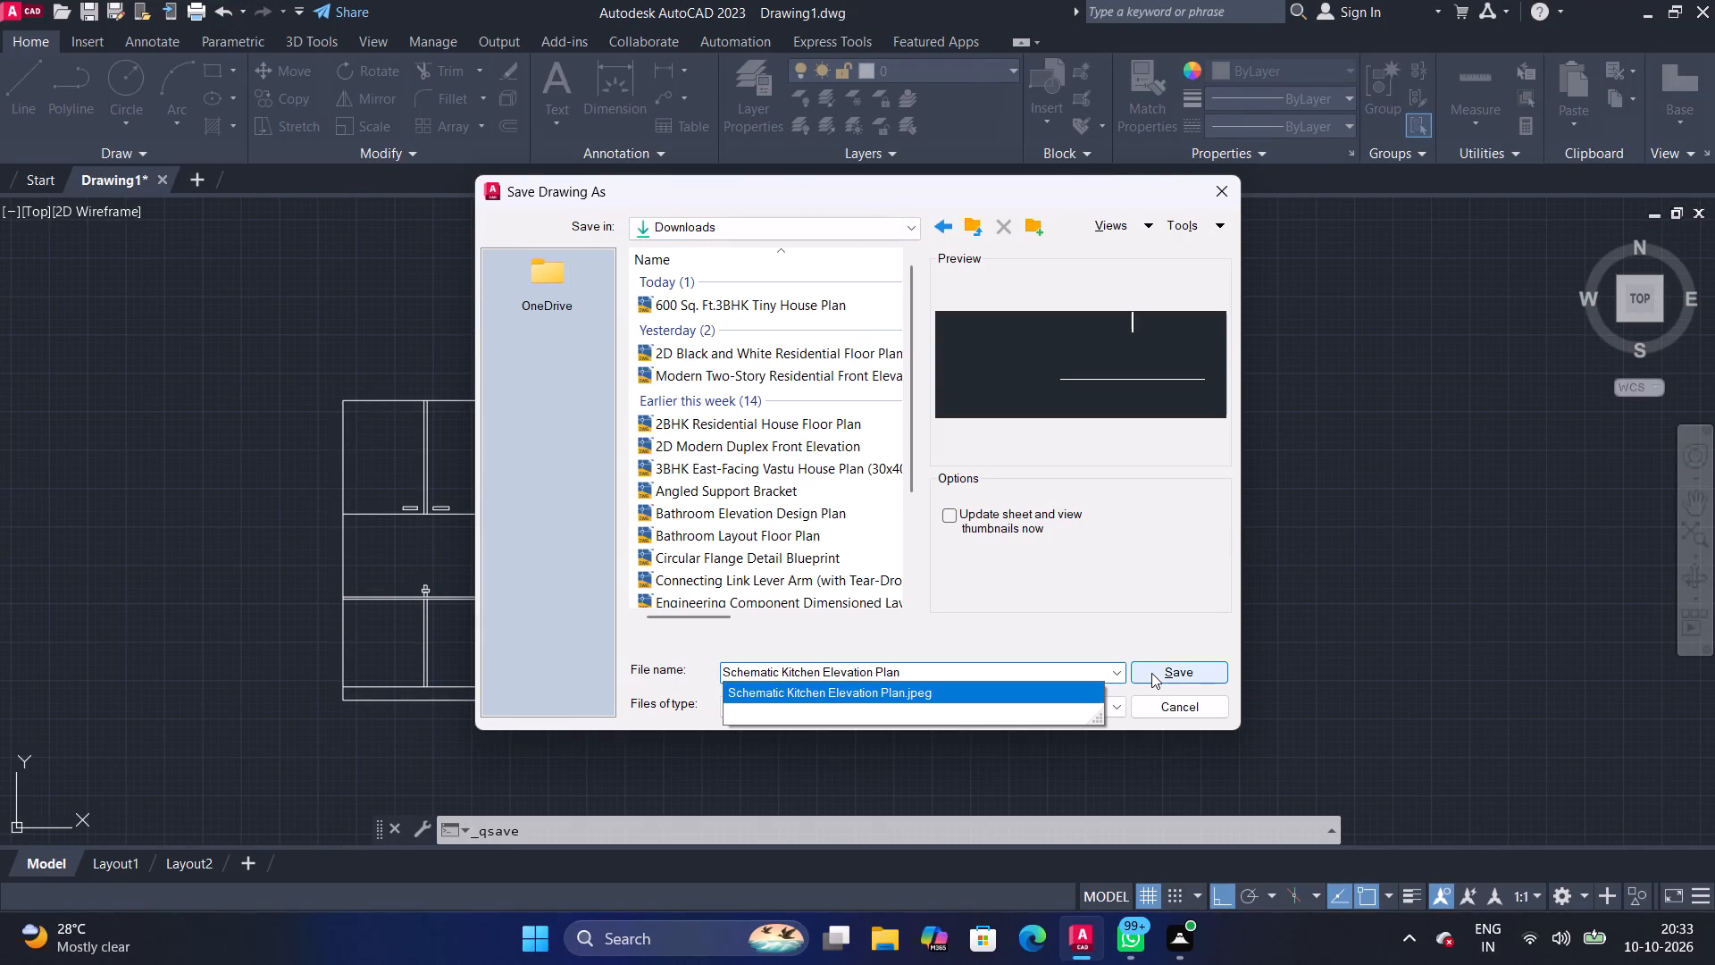
click(1151, 673)
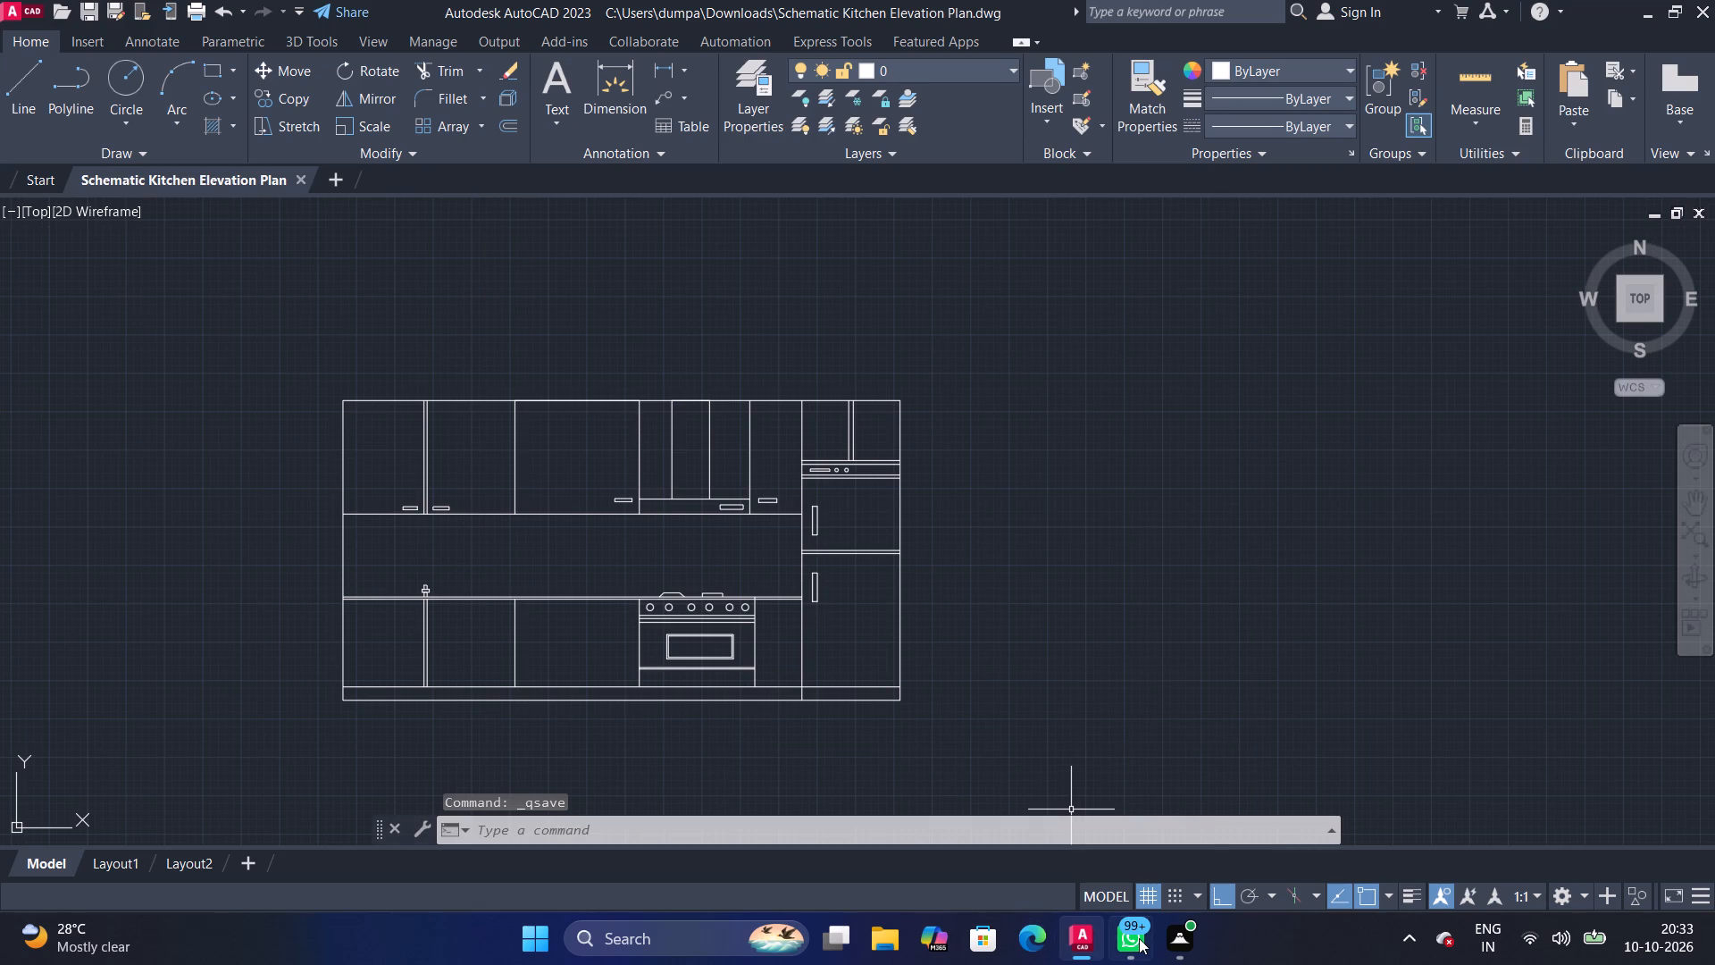